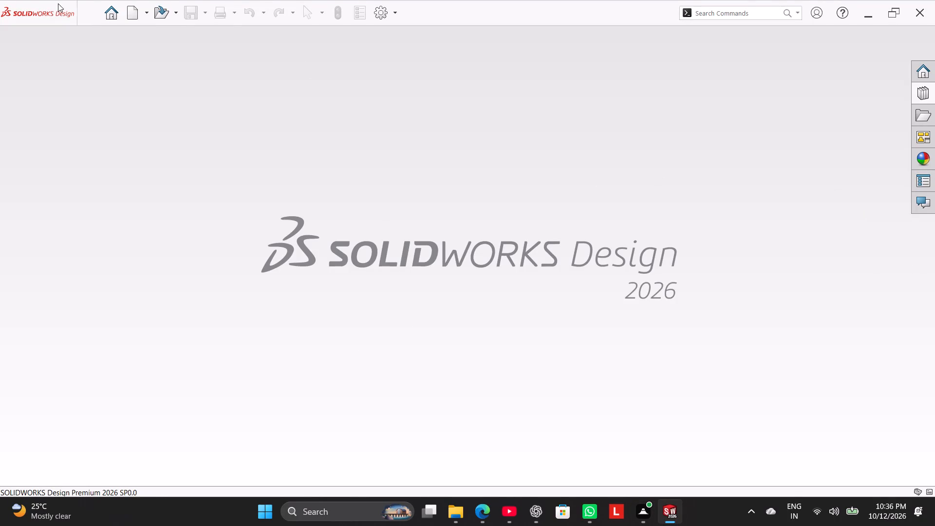
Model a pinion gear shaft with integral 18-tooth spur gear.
Create a new part document.
click(94, 214)
click(133, 12)
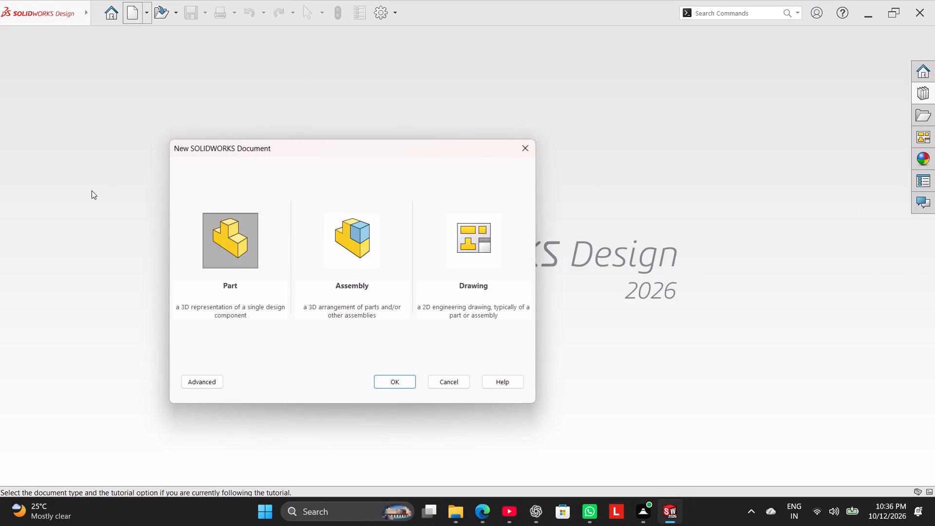
click(209, 236)
click(384, 377)
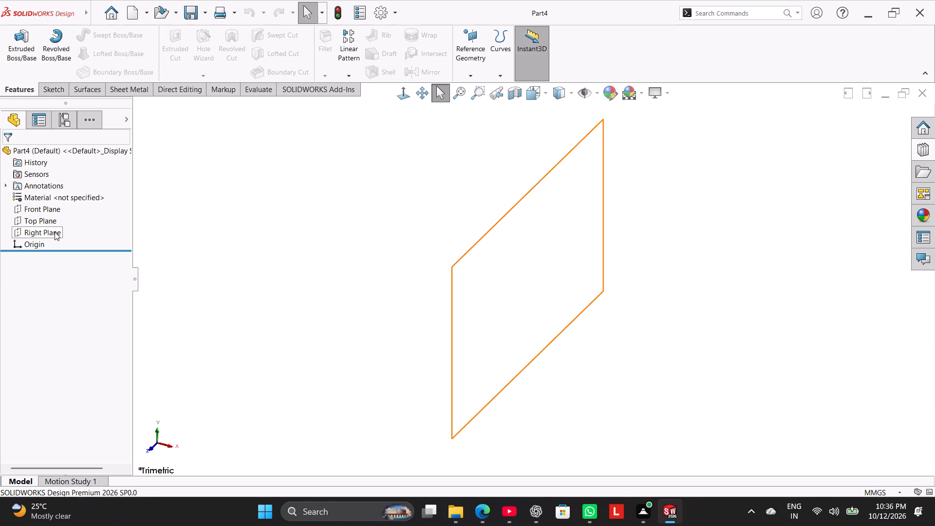
Open a sketch on the Front Plane and draw a horizontal construction centerline about 230 mm long through the origin.
click(53, 210)
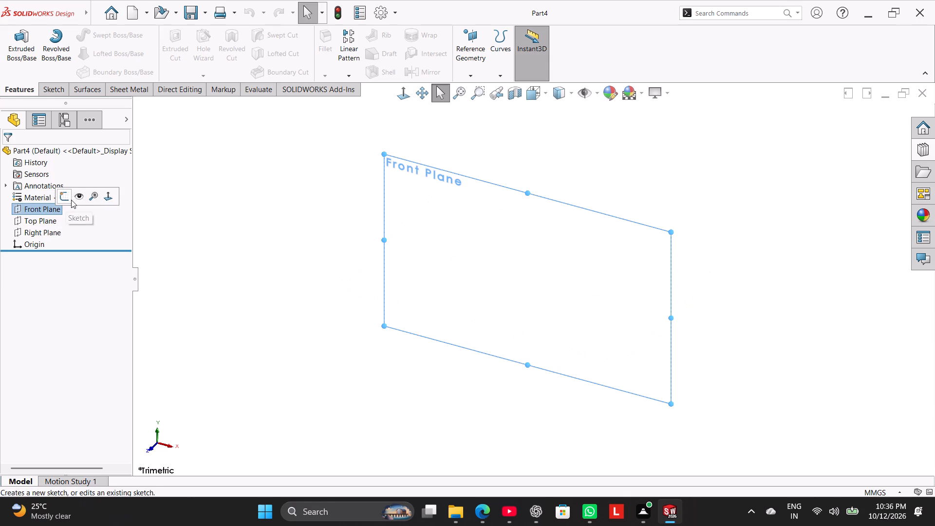
click(65, 195)
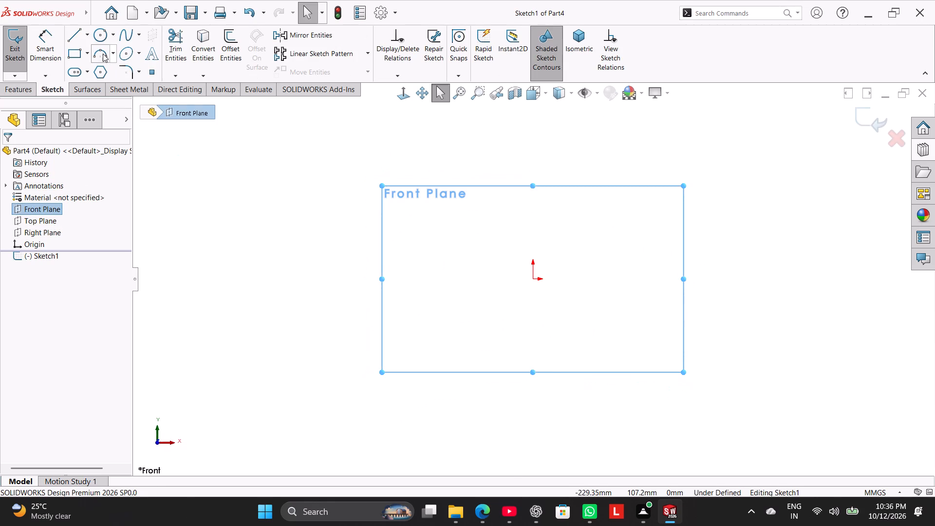
click(85, 38)
click(93, 61)
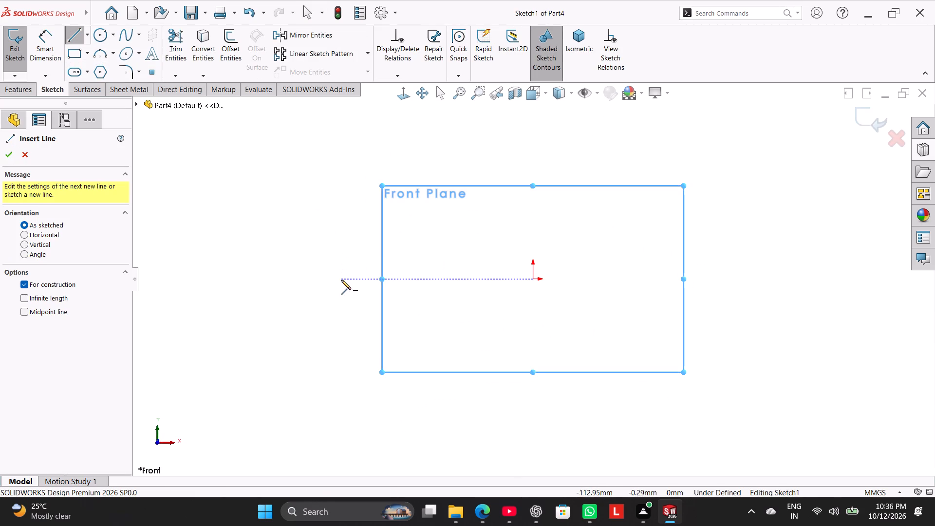
drag(341, 280, 347, 280)
click(735, 281)
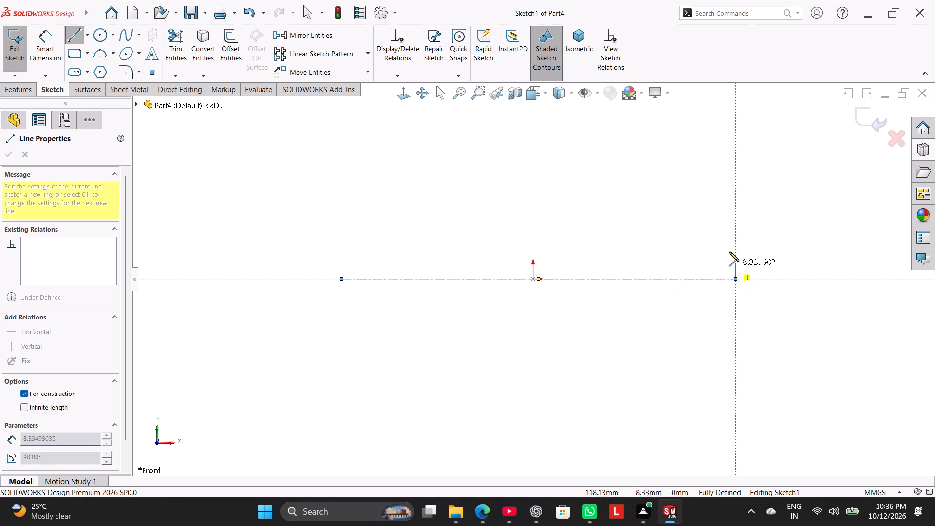
right_click(713, 219)
click(730, 227)
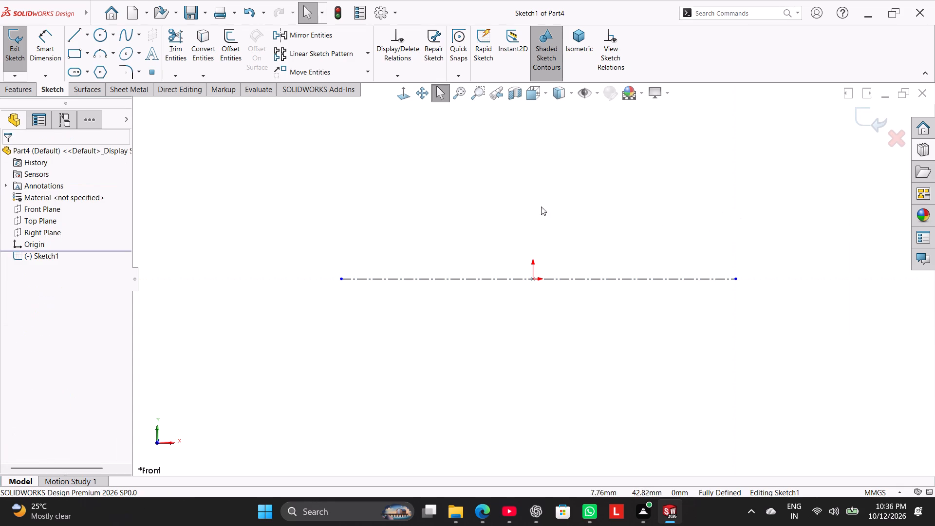
right_click(304, 184)
click(271, 201)
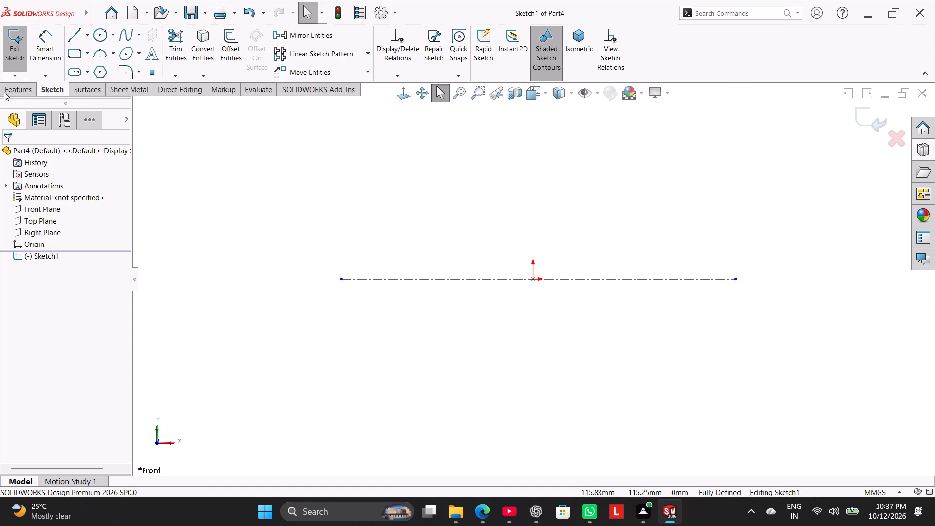
Sketch an open five-step shaft half-profile below the centerline, about 235 mm long, deepest at the middle collar, with both ends vertical.
click(69, 36)
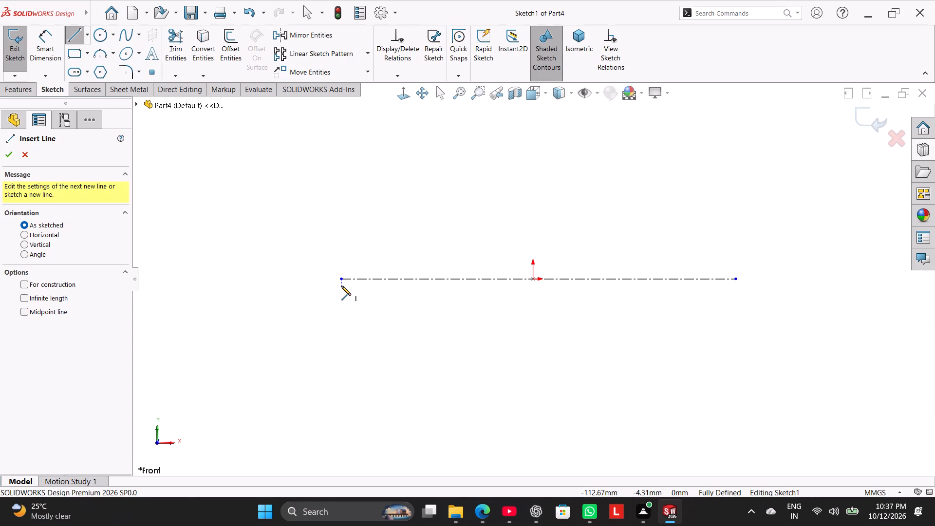
click(368, 281)
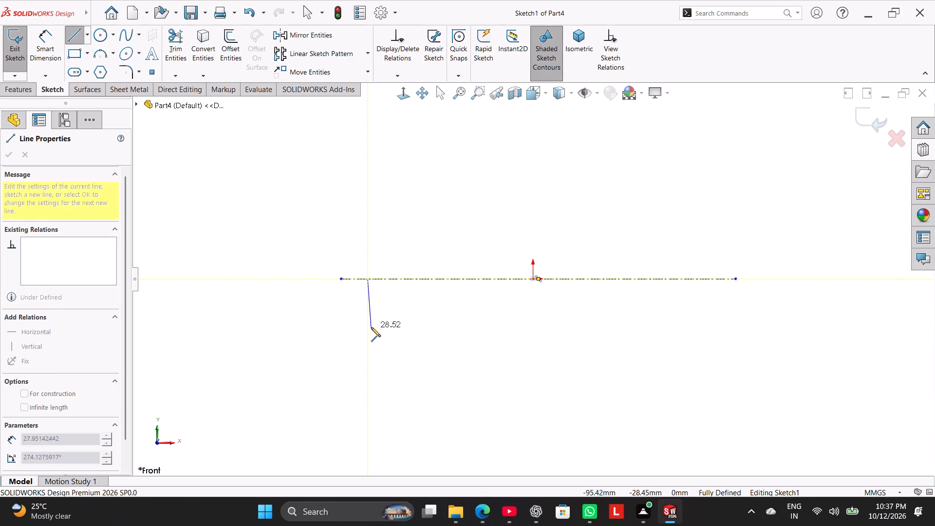
click(368, 328)
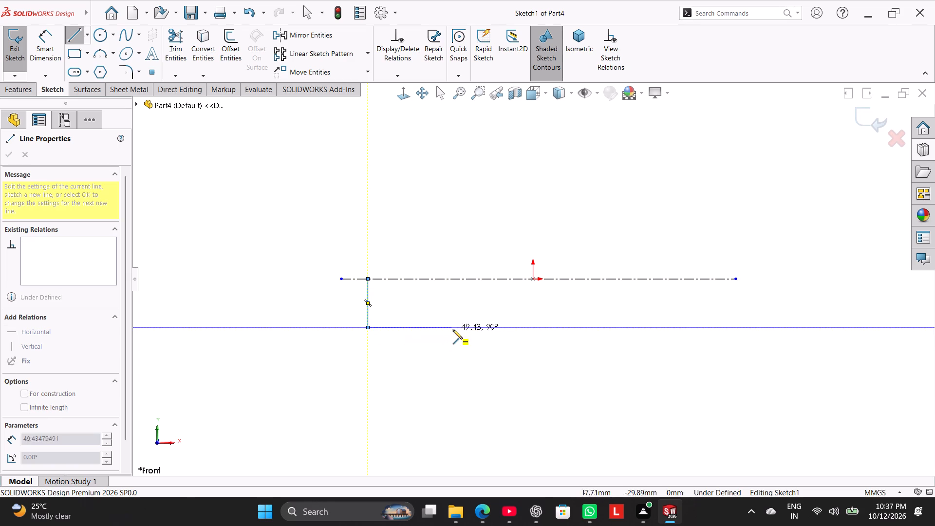
click(454, 329)
click(456, 346)
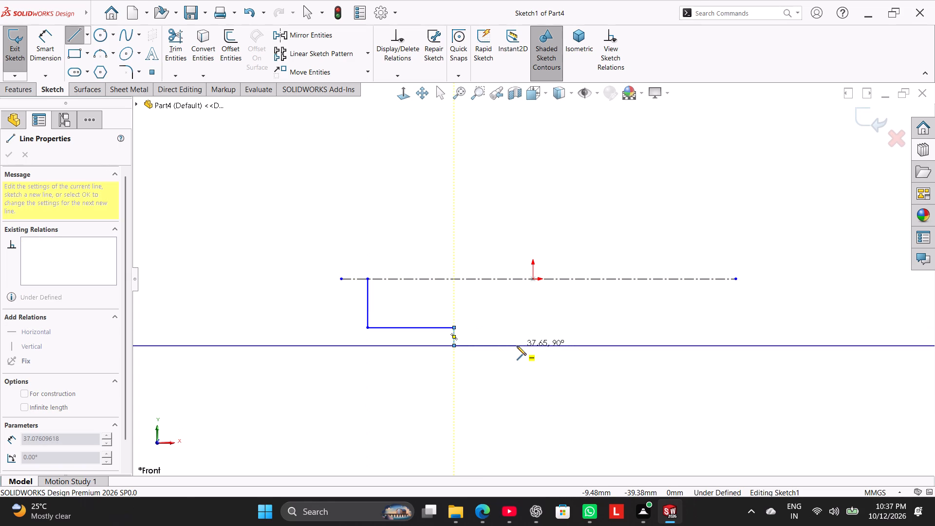
click(517, 346)
click(518, 377)
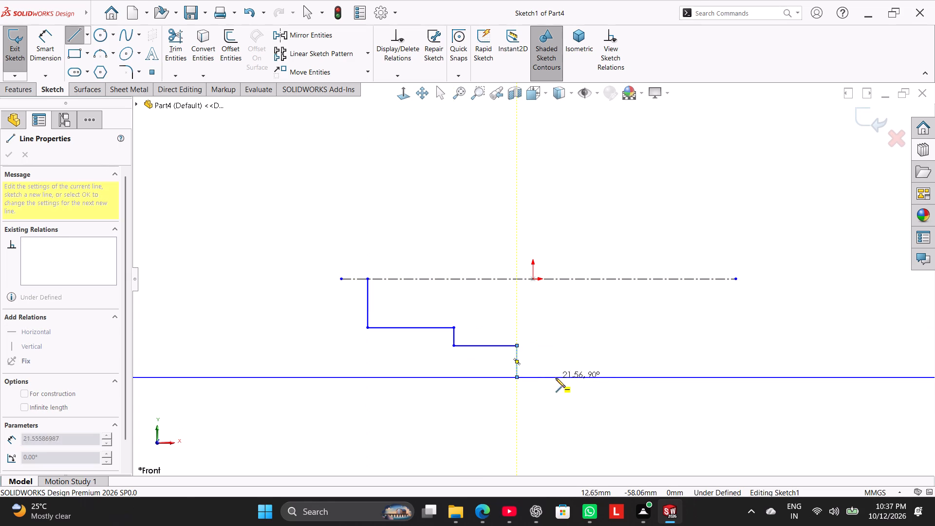
click(569, 378)
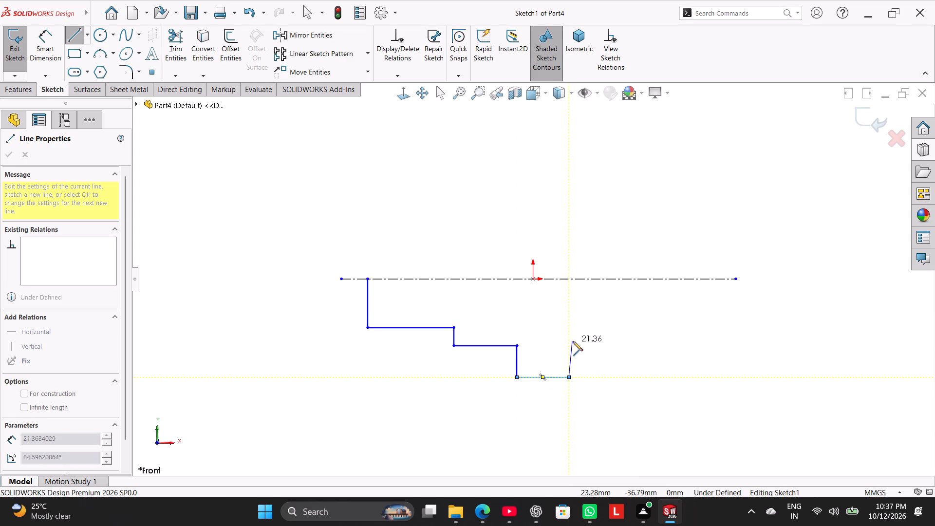
click(569, 344)
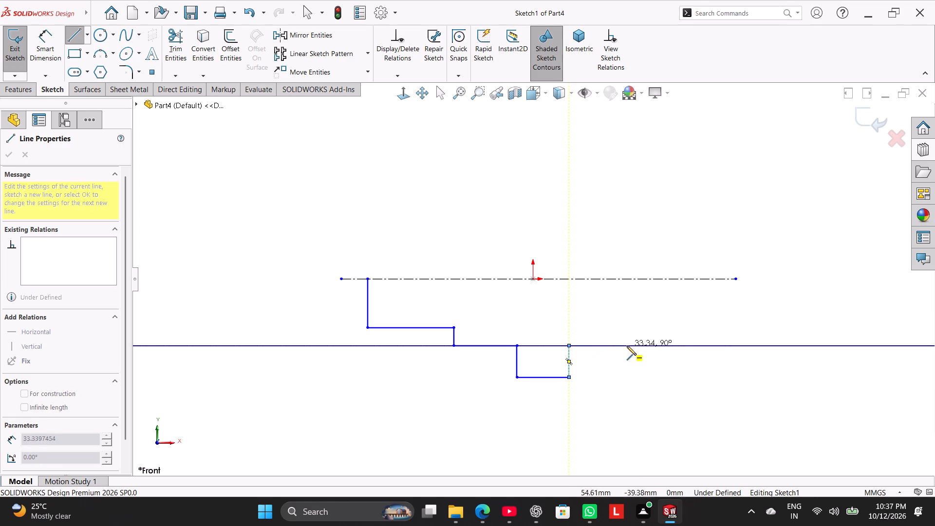
click(641, 346)
click(642, 332)
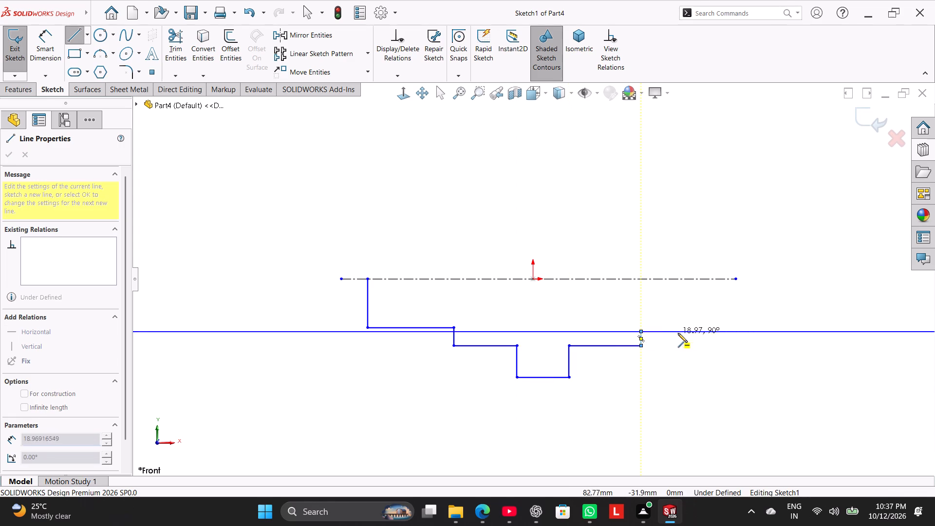
click(766, 333)
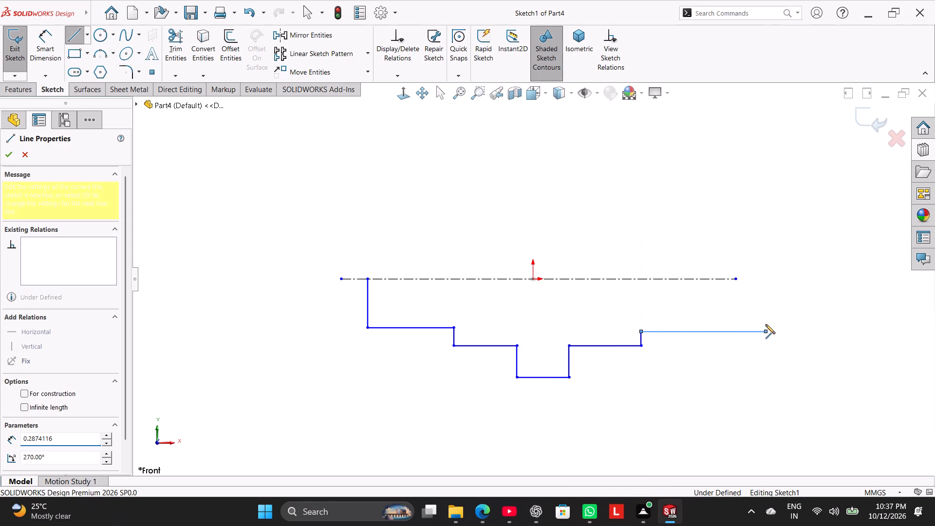
click(765, 279)
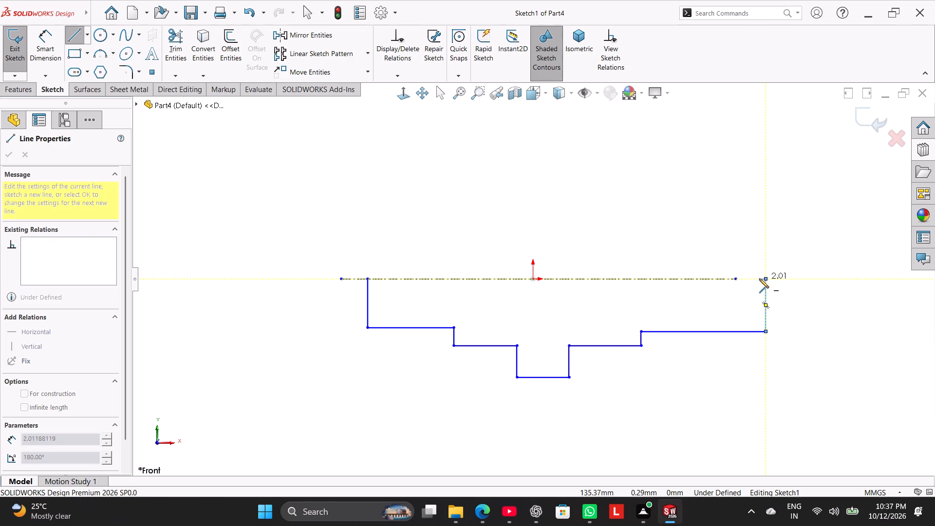
right_click(741, 240)
click(762, 248)
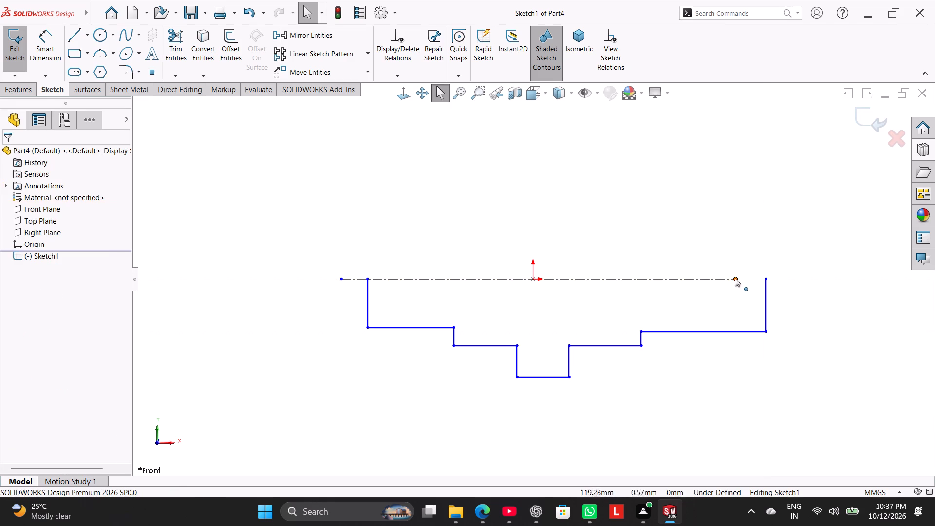
Extend the centerline's right end past the last vertical line of the profile.
drag(735, 278, 791, 278)
click(650, 221)
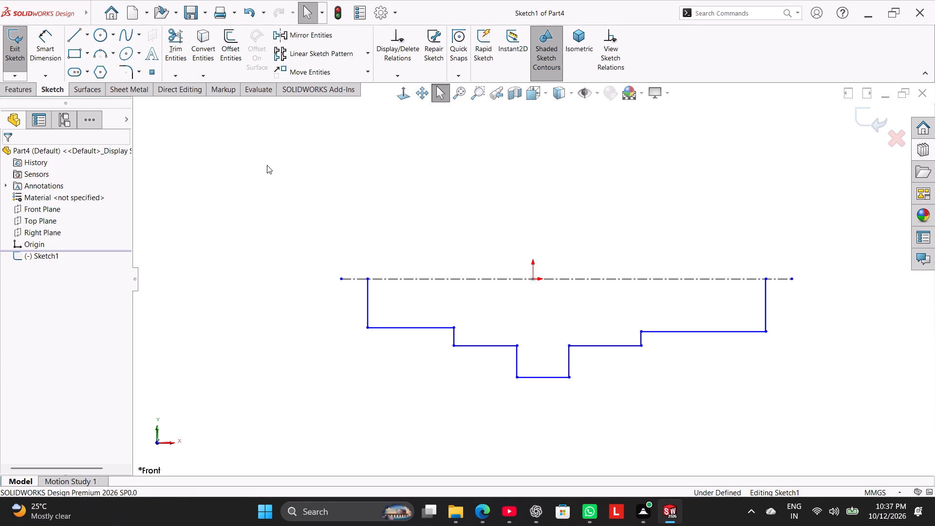
Dimension the profile's overall length between its two end lines as 92 mm, placed below the profile.
click(51, 49)
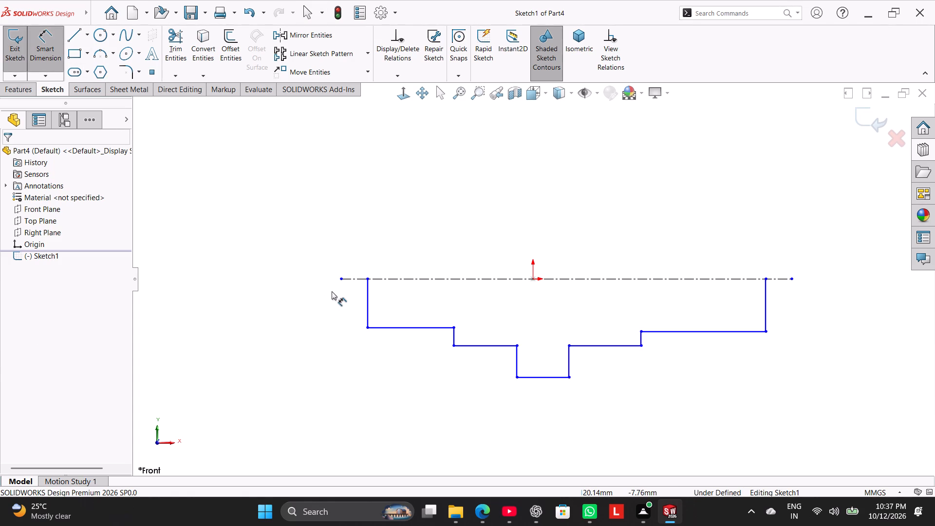
click(367, 298)
click(764, 287)
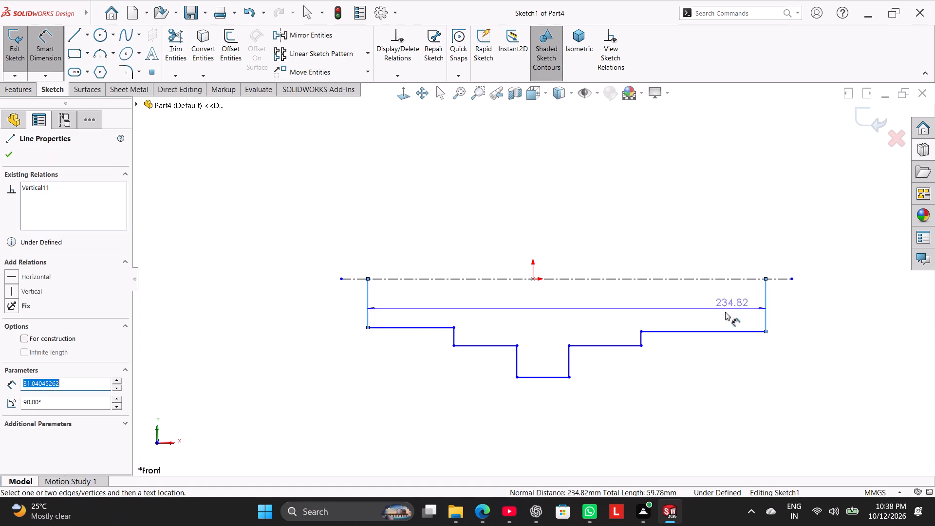
click(579, 403)
key(9)
key(2)
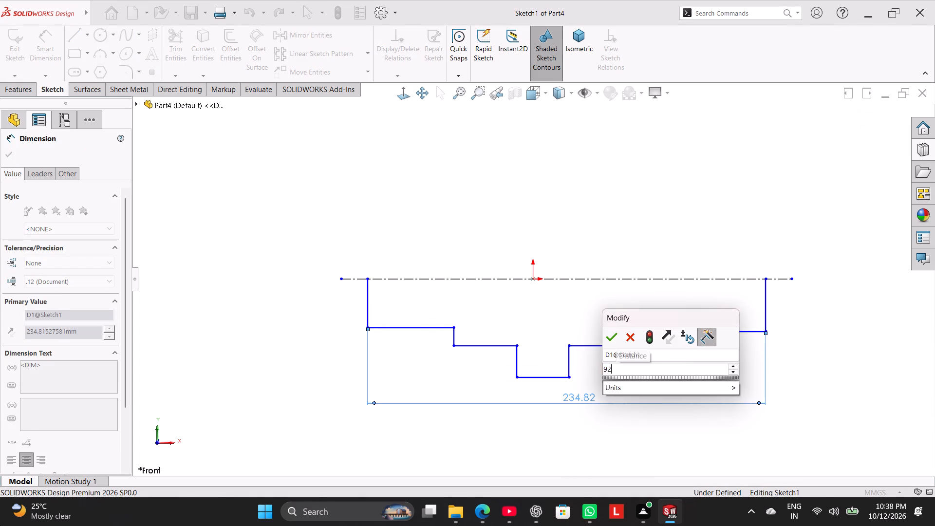
key(Return)
click(678, 232)
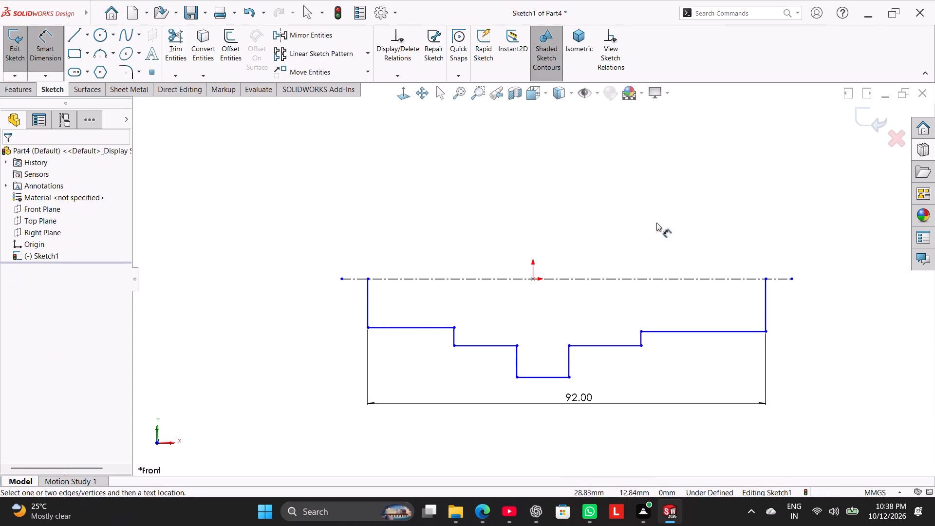
right_click(656, 222)
click(684, 251)
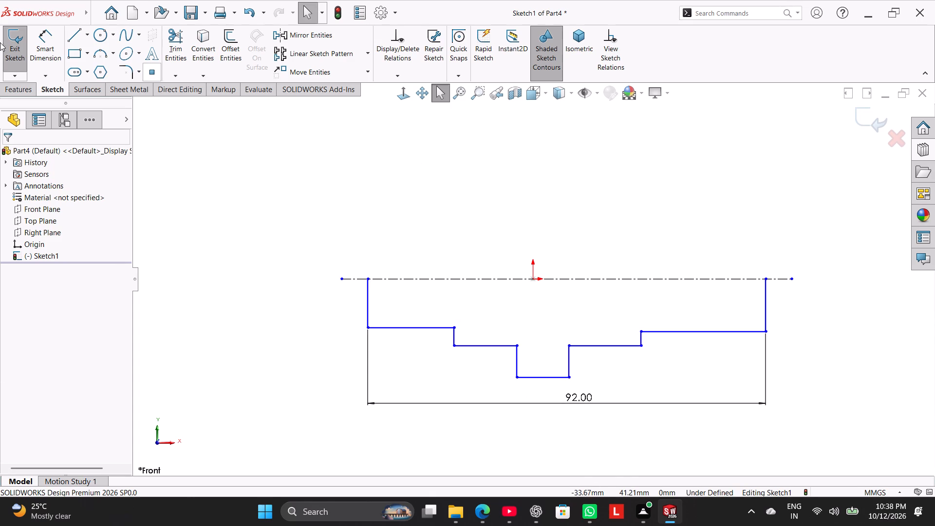
Dimension the leftmost shaft step across the centerline as a 15 mm diameter.
click(54, 38)
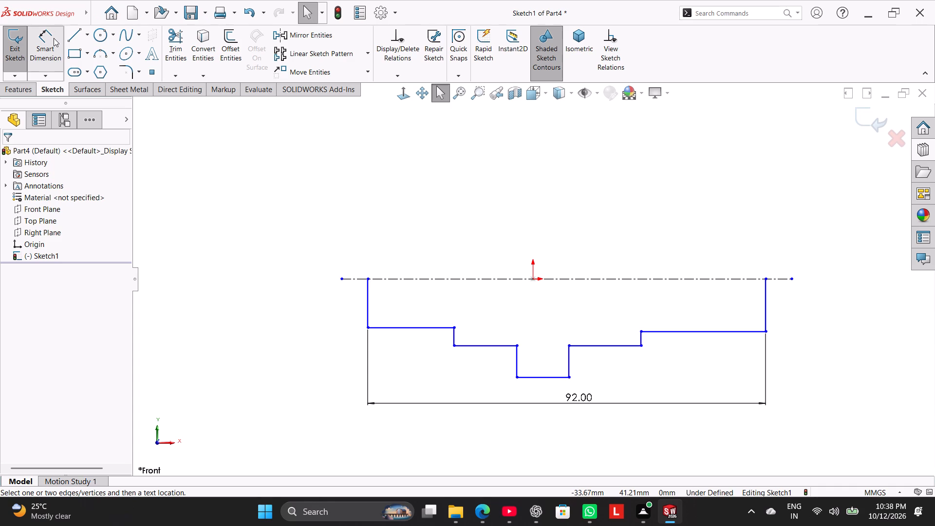
click(388, 329)
click(385, 279)
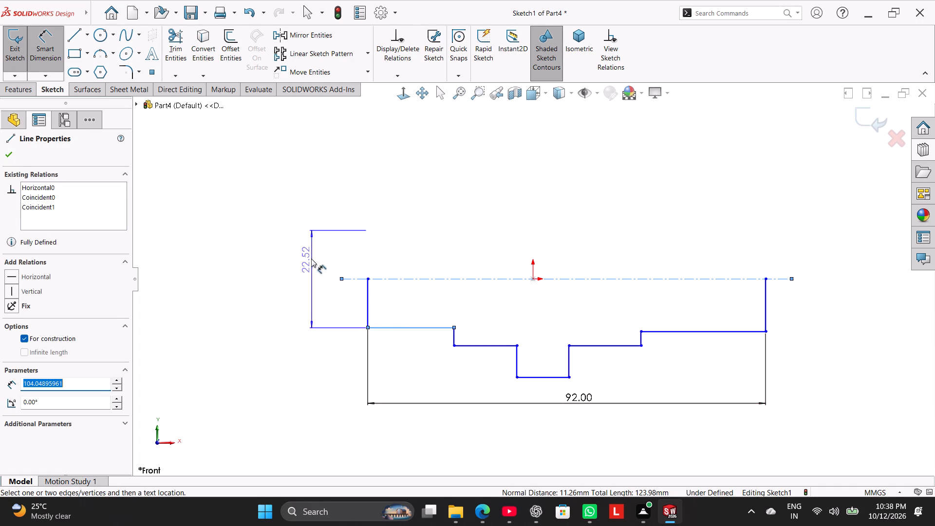
click(311, 265)
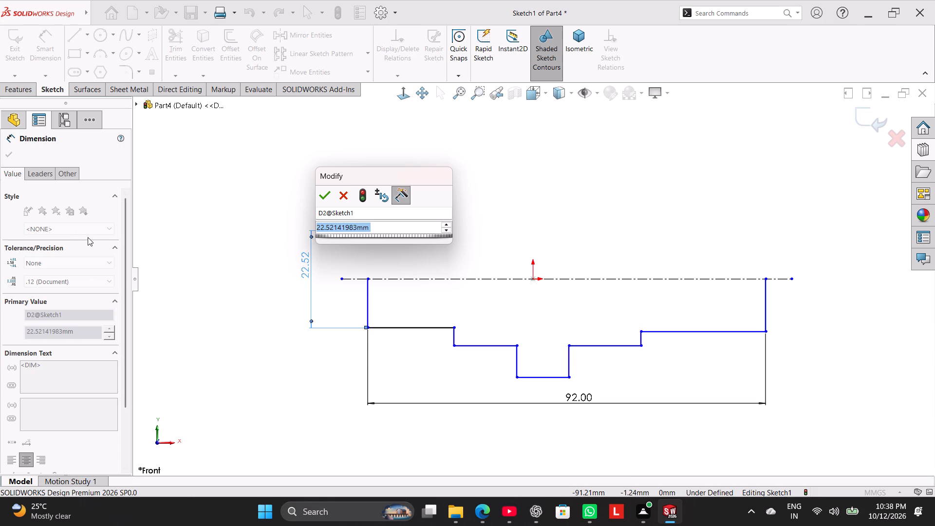
text(15)
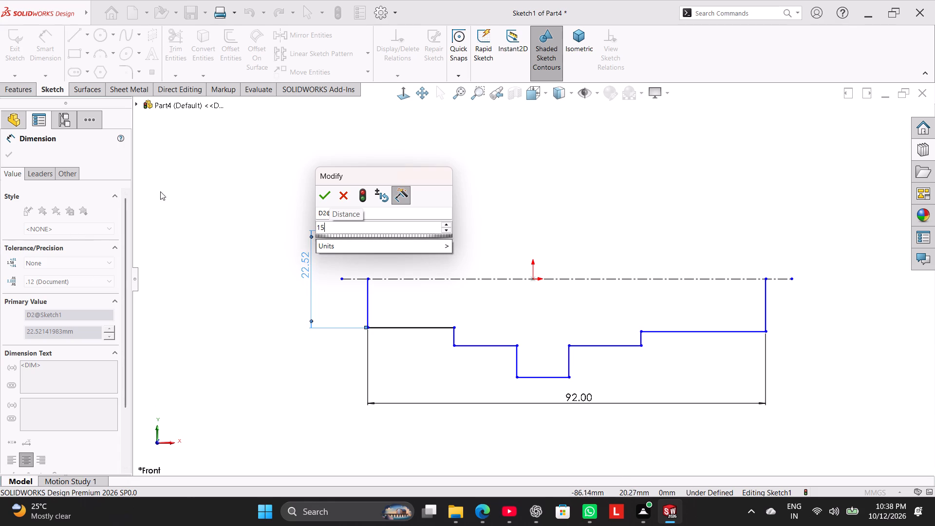
click(168, 191)
click(328, 201)
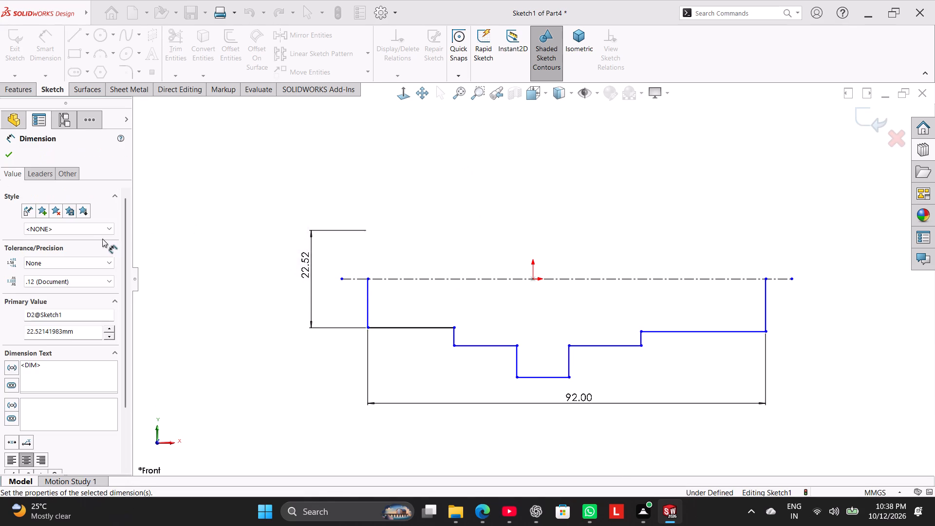
Add a Fit tolerance with shaft class g6 to the 15 mm diameter dimension of the leftmost shaft step.
click(39, 178)
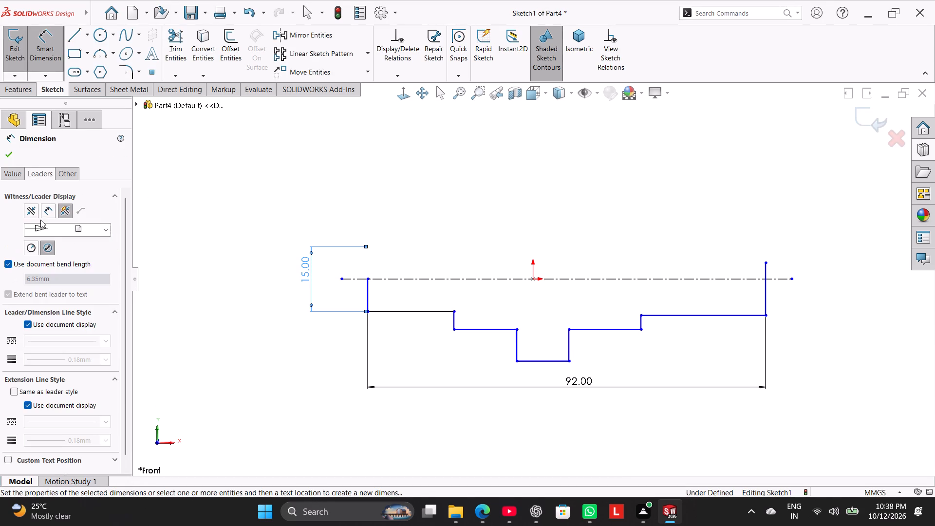
click(15, 175)
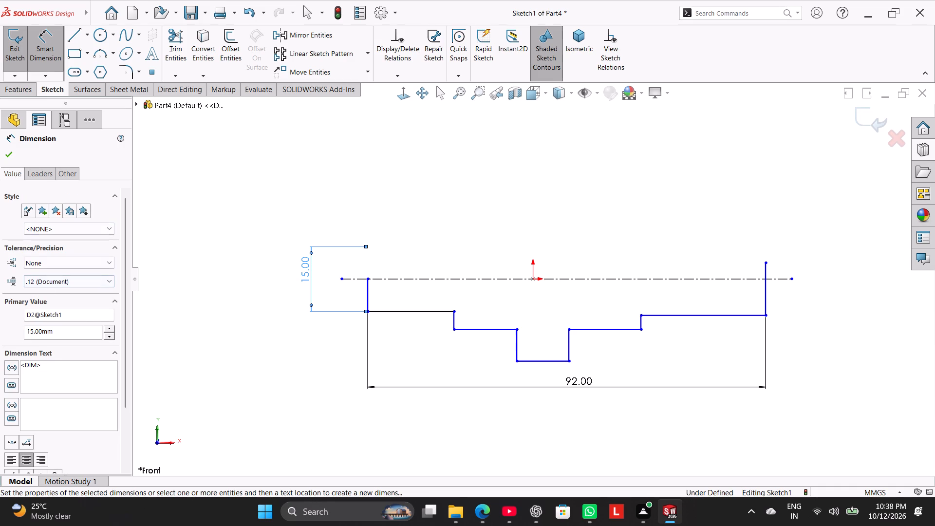
drag(127, 287, 131, 350)
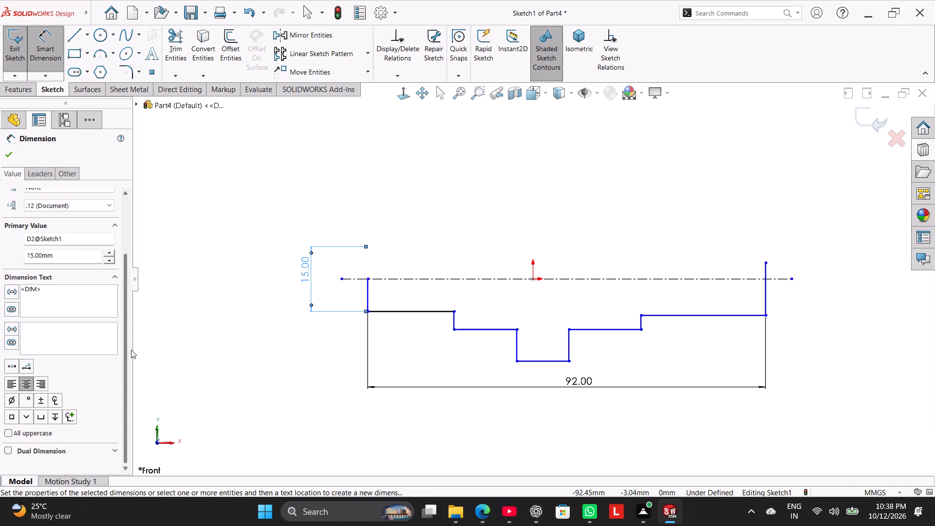
drag(131, 350, 149, 269)
click(93, 267)
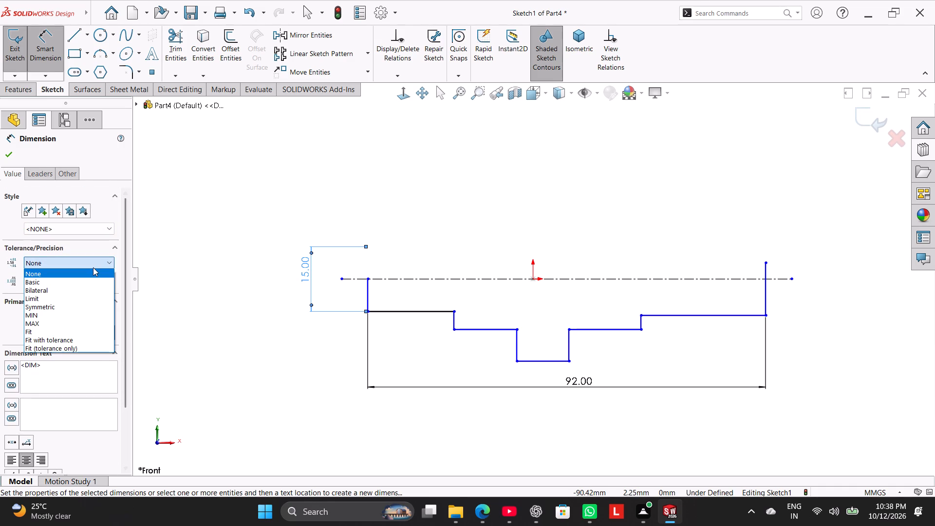
click(89, 335)
click(74, 319)
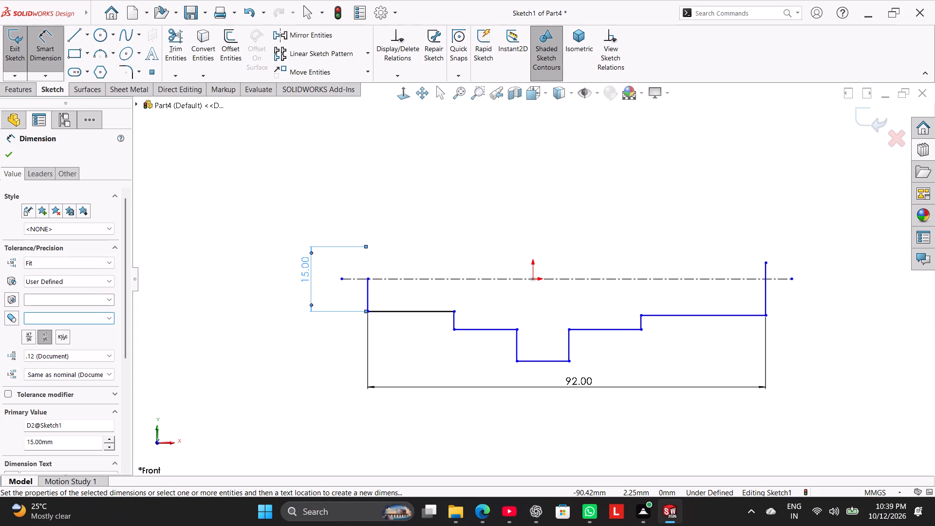
key(shift+g)
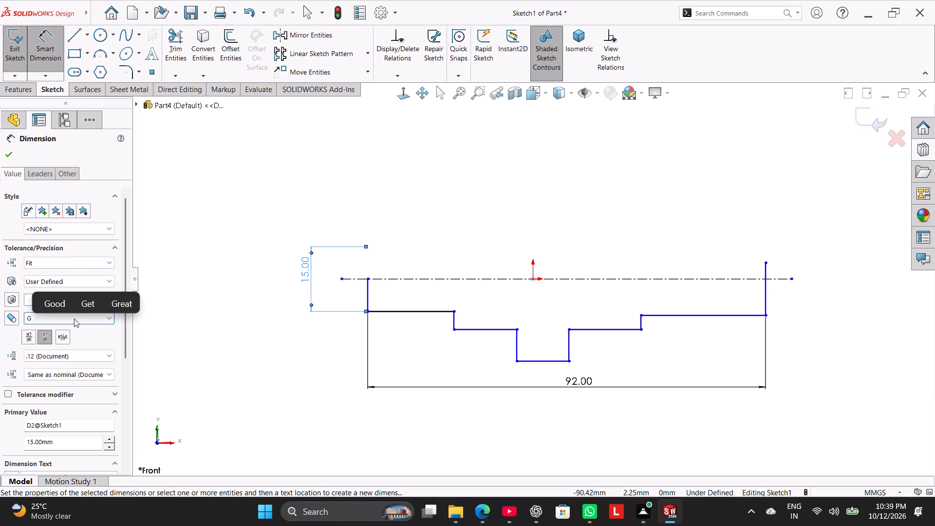
key(6)
click(152, 316)
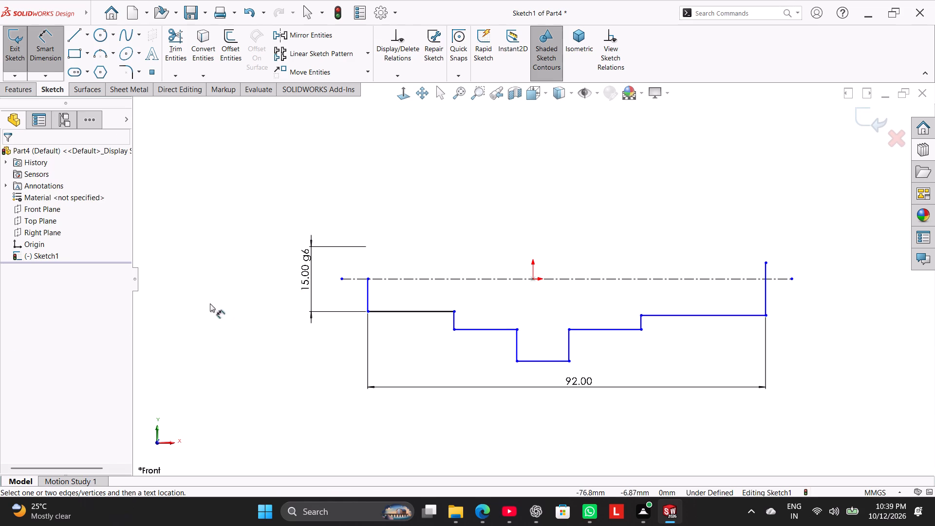
Reopen the 15 mm g6 dimension, keep its value, and set its fit tolerance to linear display.
double_click(298, 268)
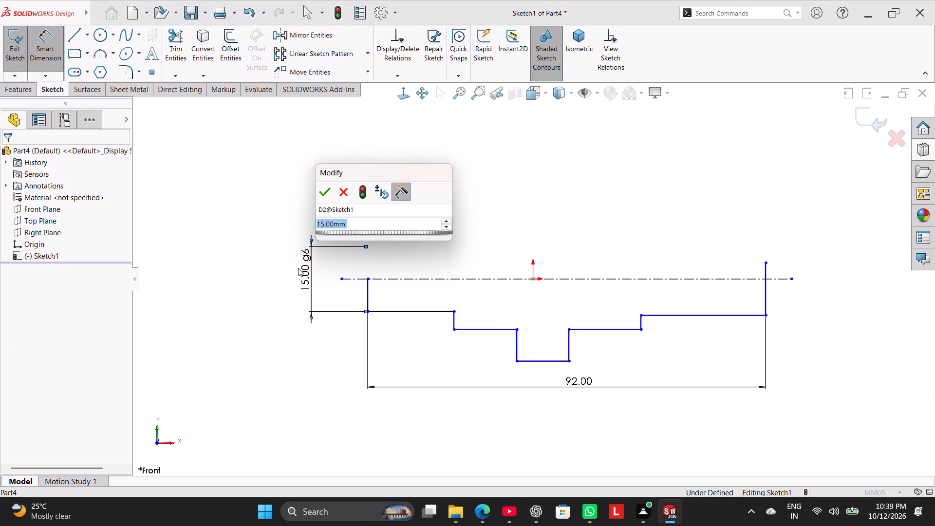
click(327, 196)
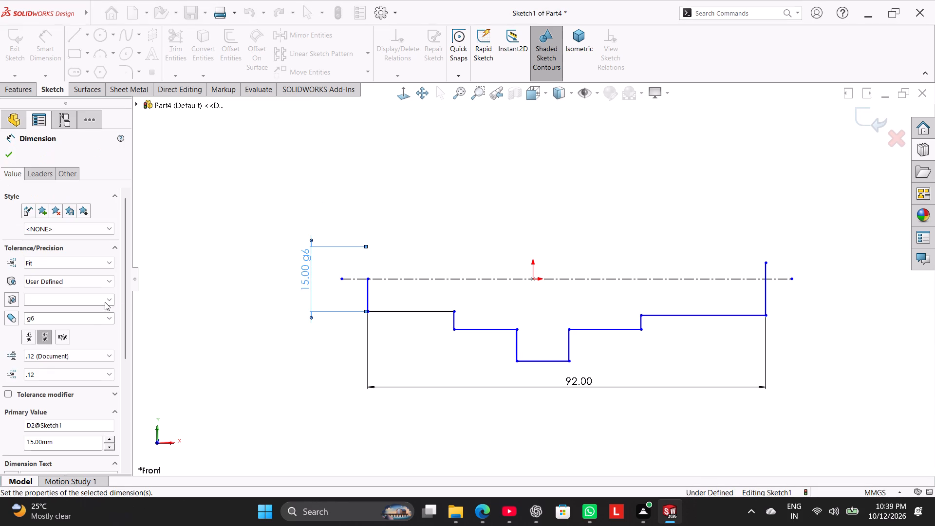
click(62, 338)
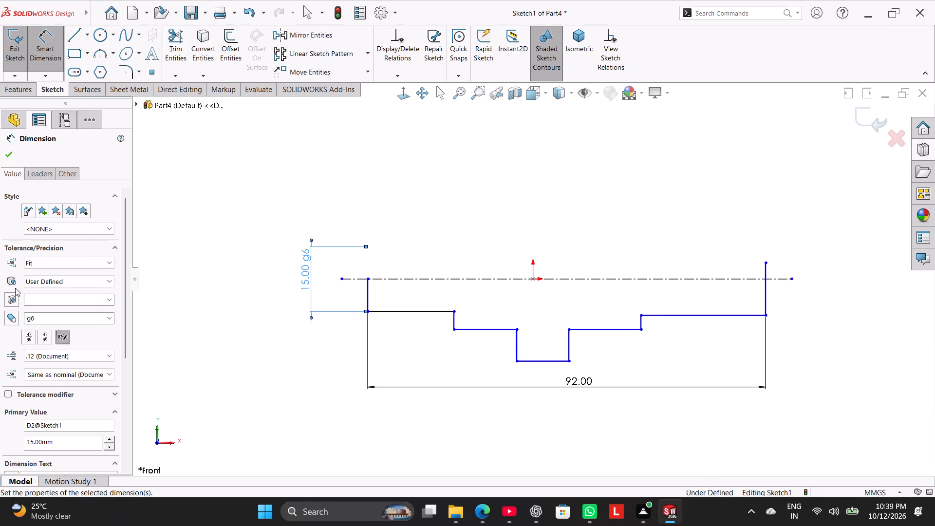
click(13, 153)
click(183, 302)
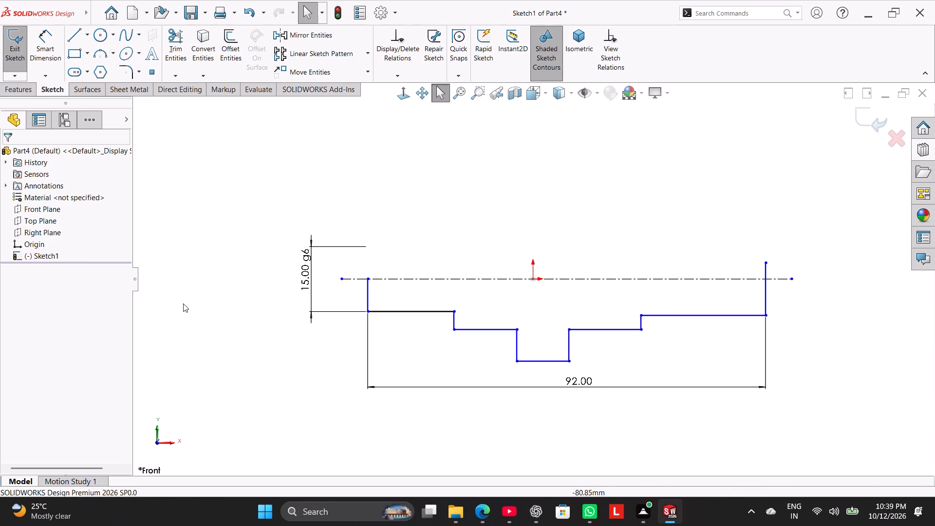
Dimension the second shaft step from the left across the centerline as a 23 mm diameter.
click(46, 39)
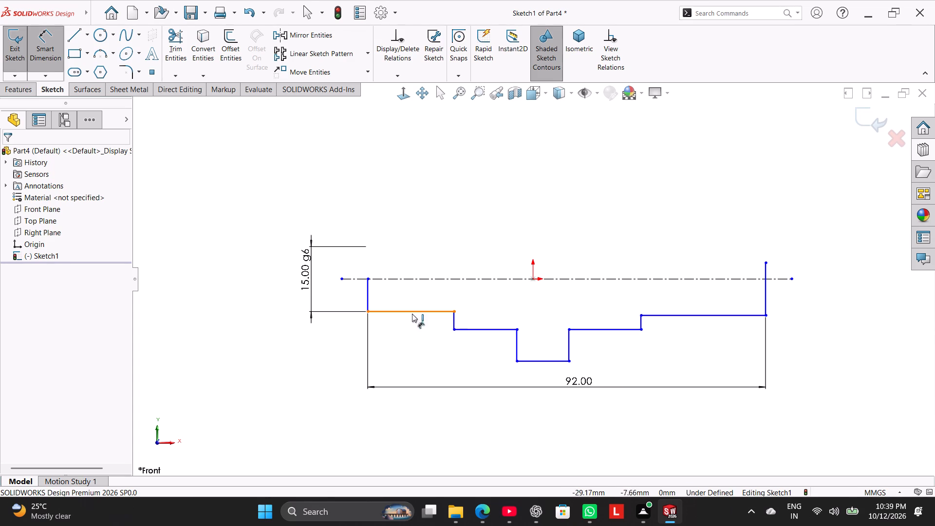
click(463, 328)
click(458, 280)
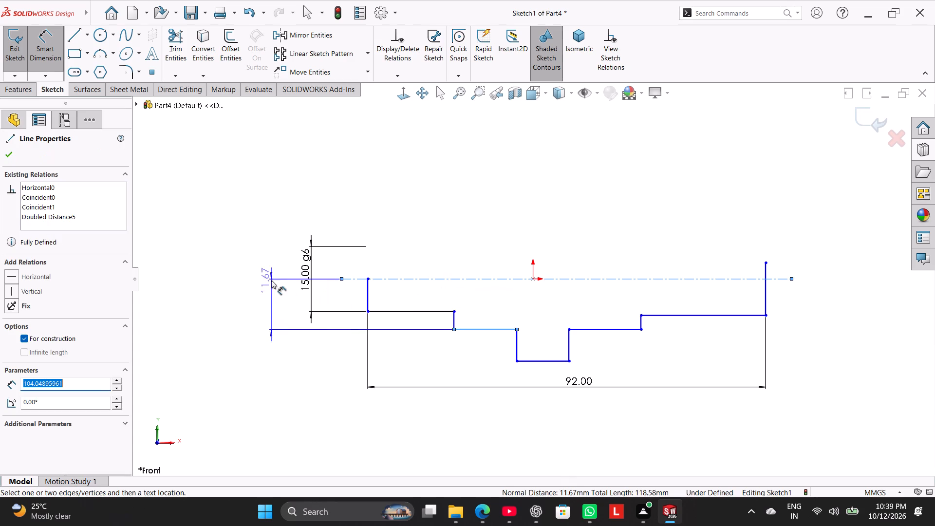
click(267, 266)
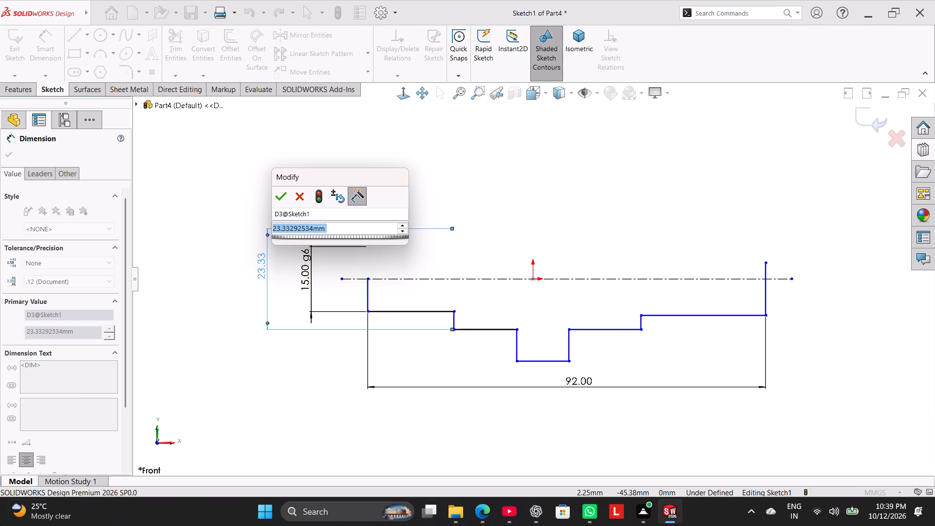
key(2)
key(3)
key(Return)
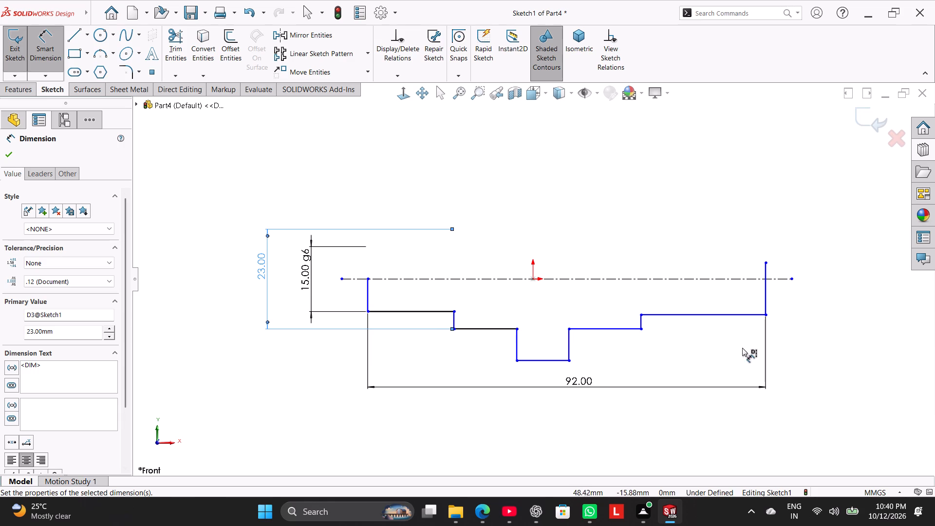
right_click(559, 212)
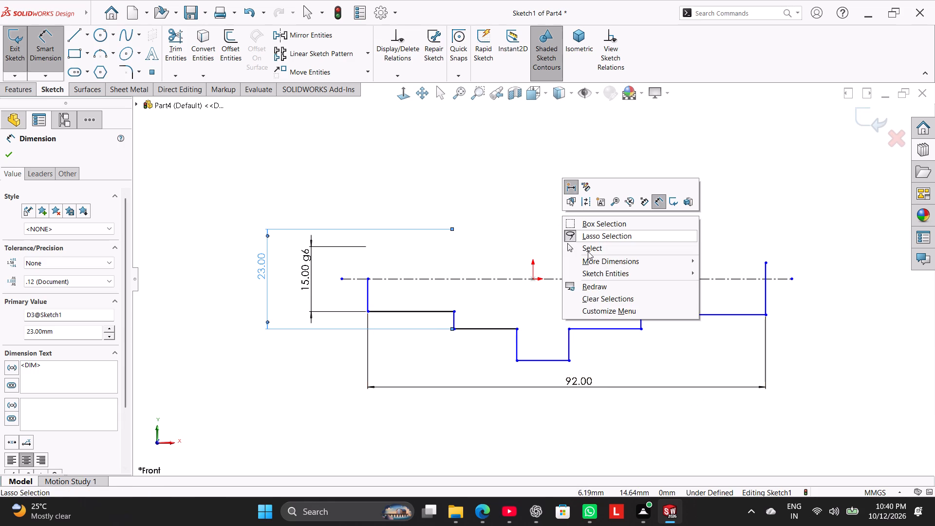
click(588, 251)
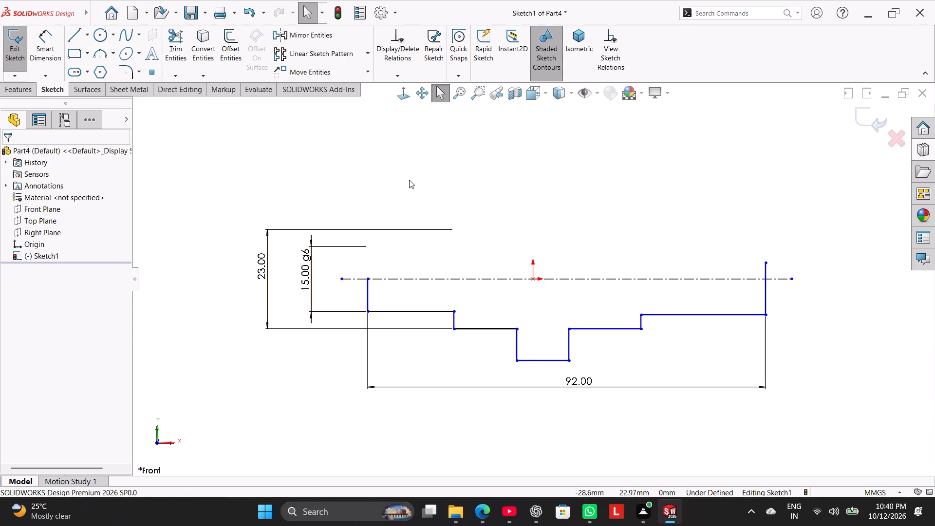
Dimension the middle collar's bottom line across the centerline as a 40 mm diameter.
right_drag(409, 180, 535, 173)
click(543, 358)
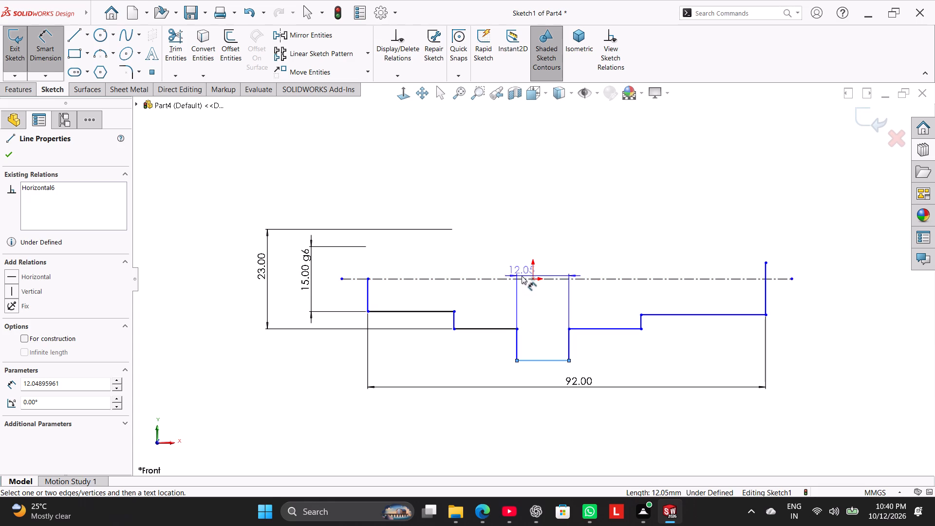
click(517, 281)
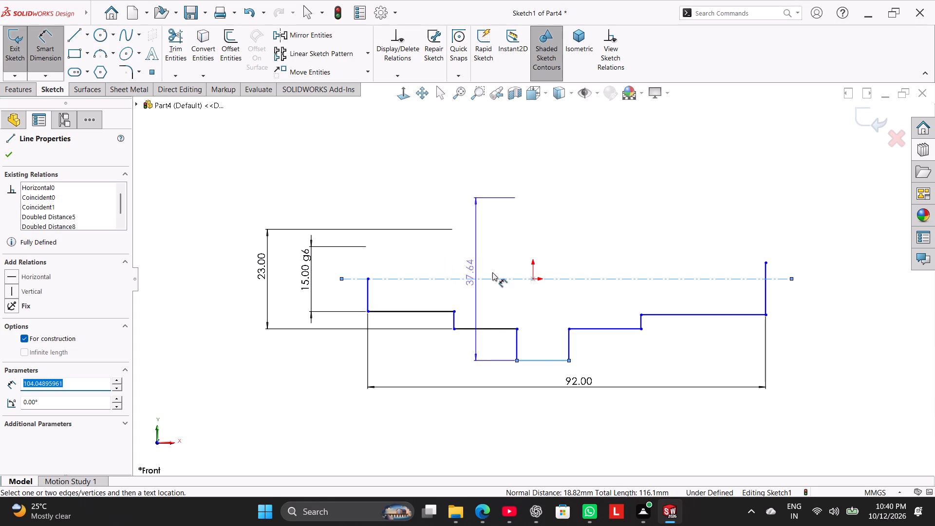
click(561, 276)
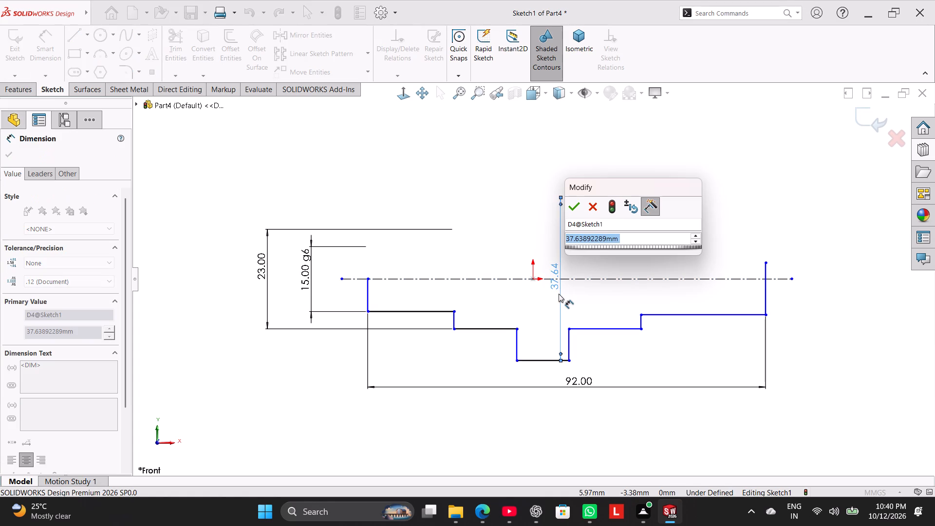
text(40)
key(Return)
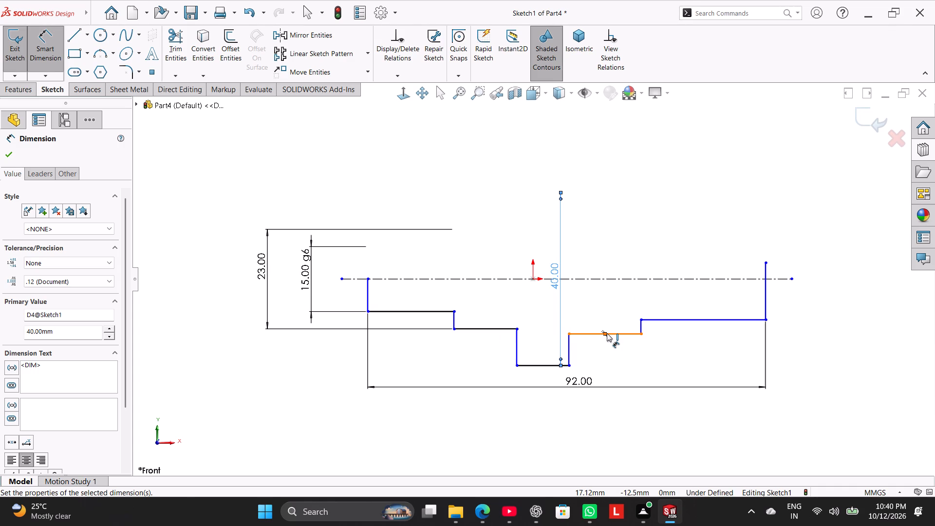
right_click(492, 178)
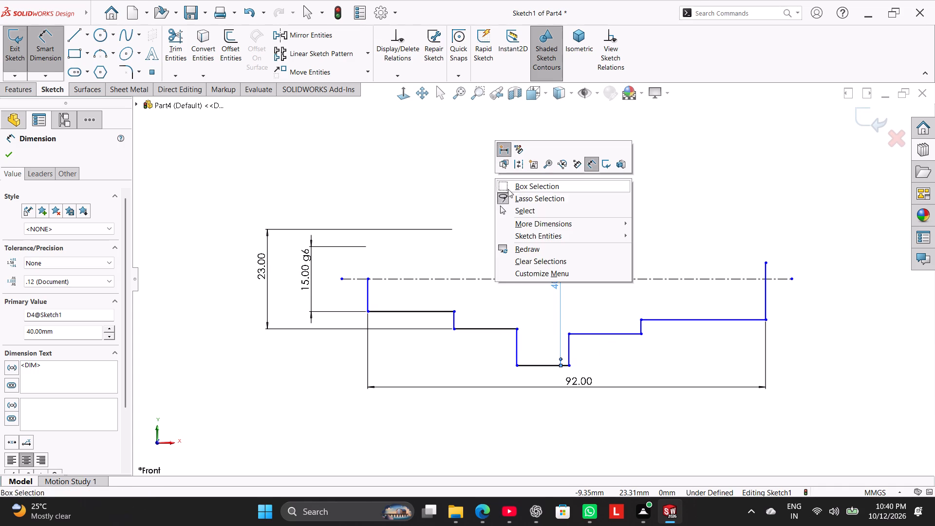
click(527, 212)
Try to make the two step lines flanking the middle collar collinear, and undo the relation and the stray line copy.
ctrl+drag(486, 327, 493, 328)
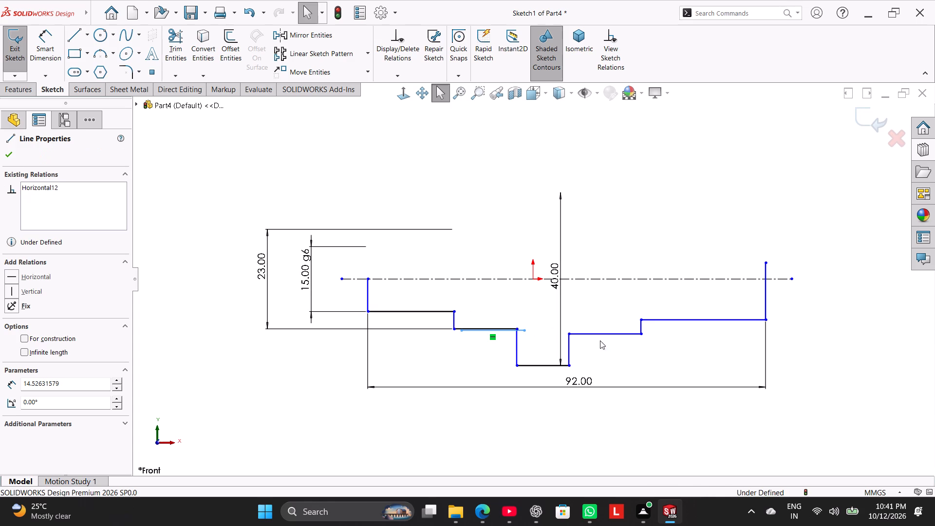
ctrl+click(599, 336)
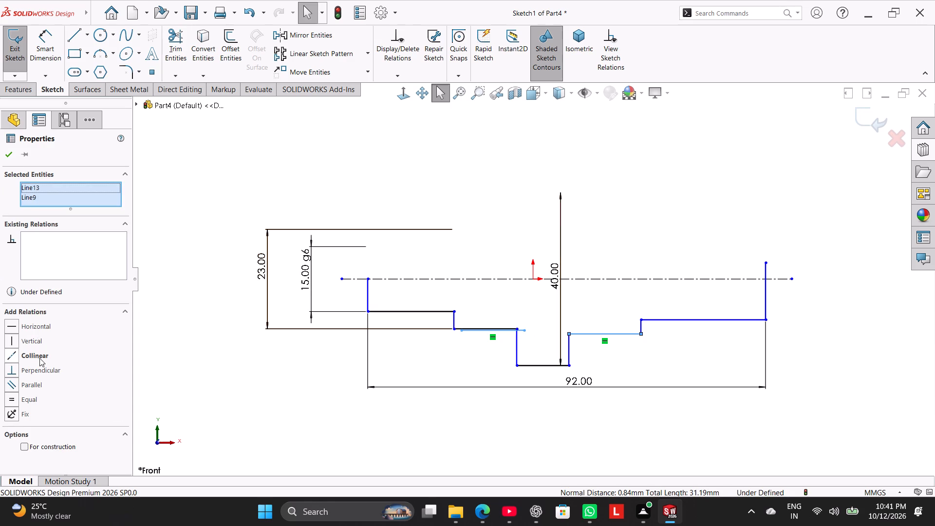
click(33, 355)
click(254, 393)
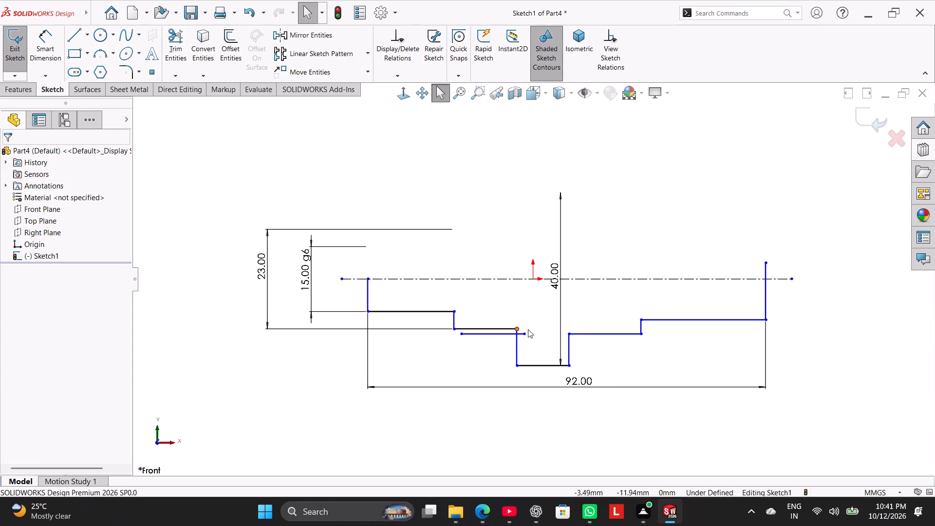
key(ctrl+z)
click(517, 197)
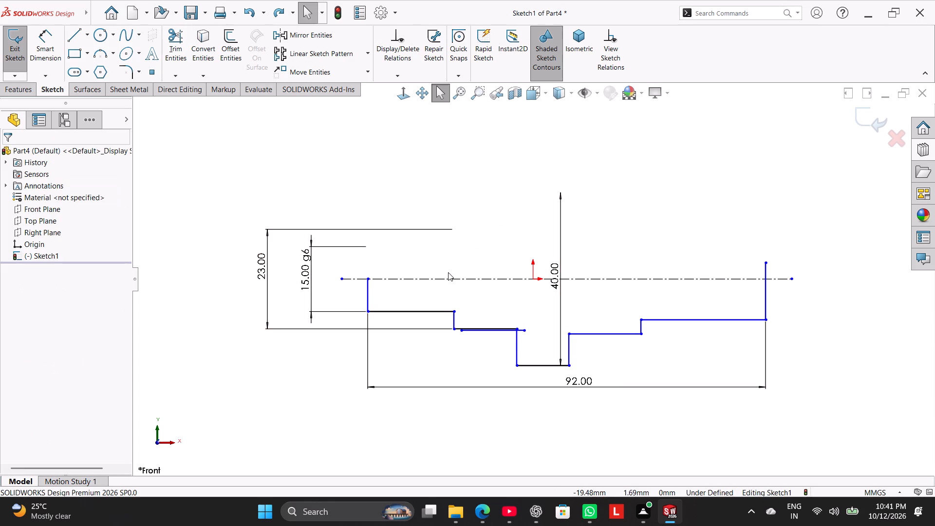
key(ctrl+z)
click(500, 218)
Make the horizontal step lines on either side of the middle collar collinear.
ctrl+click(503, 327)
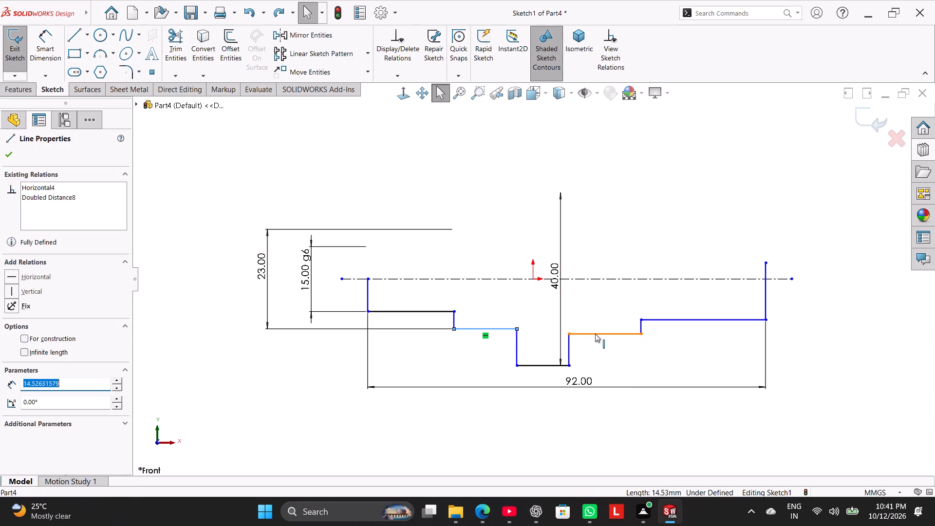
ctrl+click(596, 334)
click(20, 358)
click(197, 360)
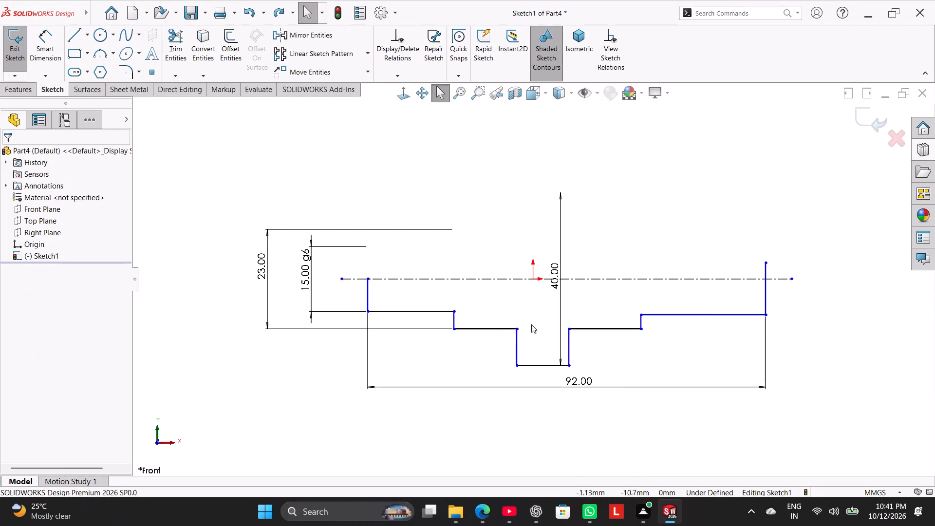
Make the outermost horizontal step lines at the two ends of the shaft profile collinear.
ctrl+click(698, 316)
ctrl+click(430, 309)
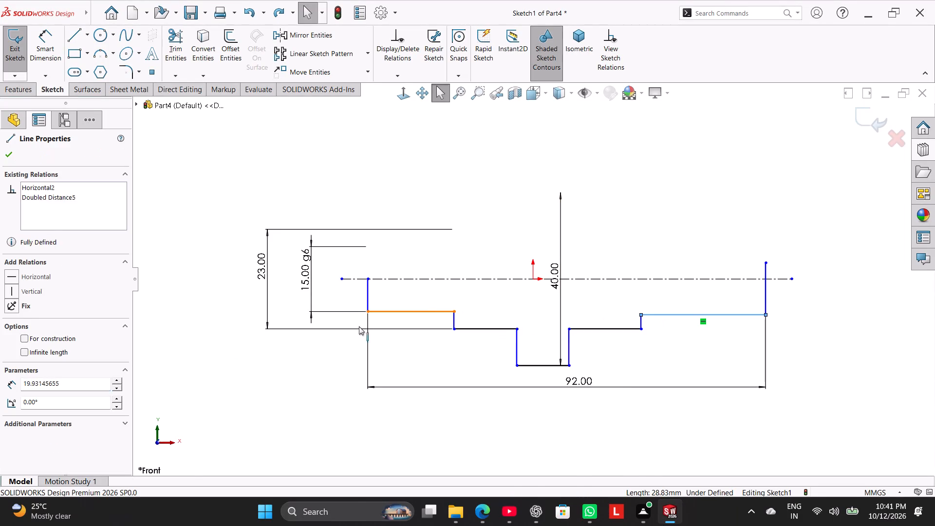
click(25, 356)
click(241, 377)
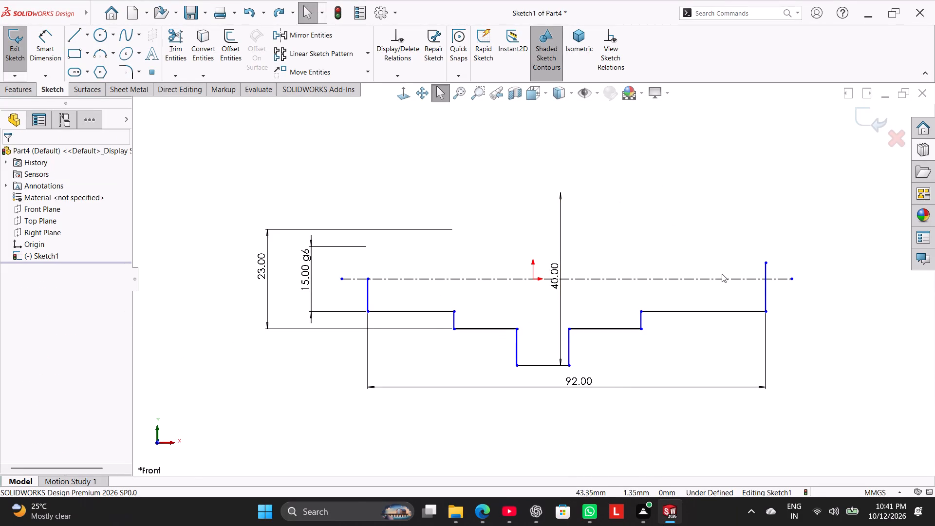
Move the upper endpoint of the profile's right end line onto the centerline so it is coincident.
drag(767, 262, 769, 279)
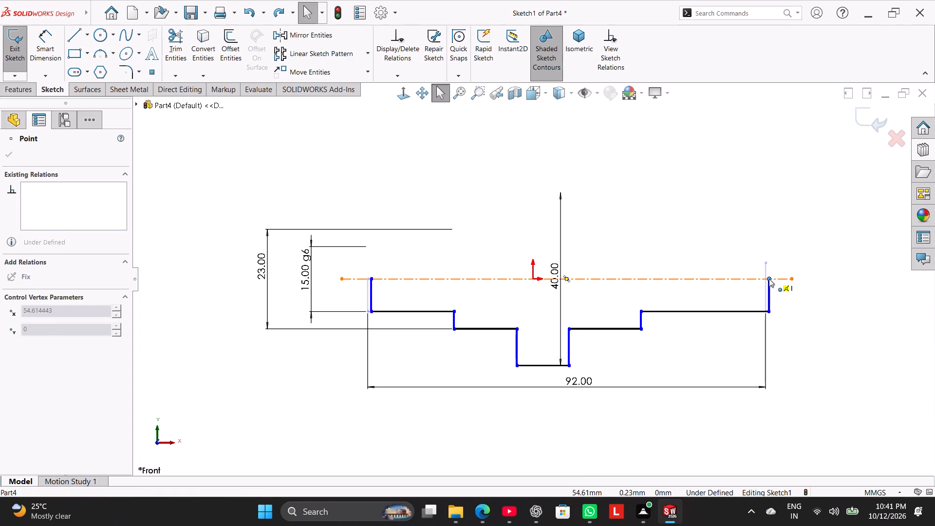
drag(769, 279, 763, 280)
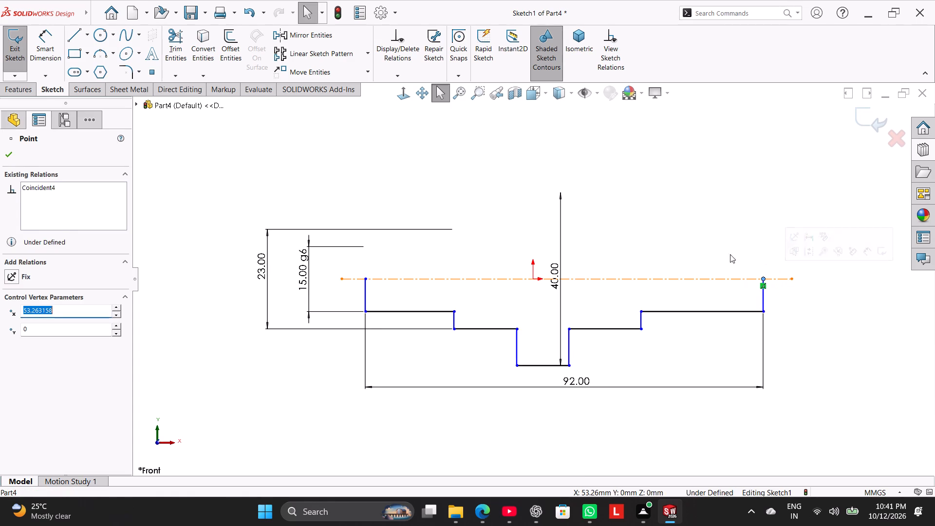
click(711, 229)
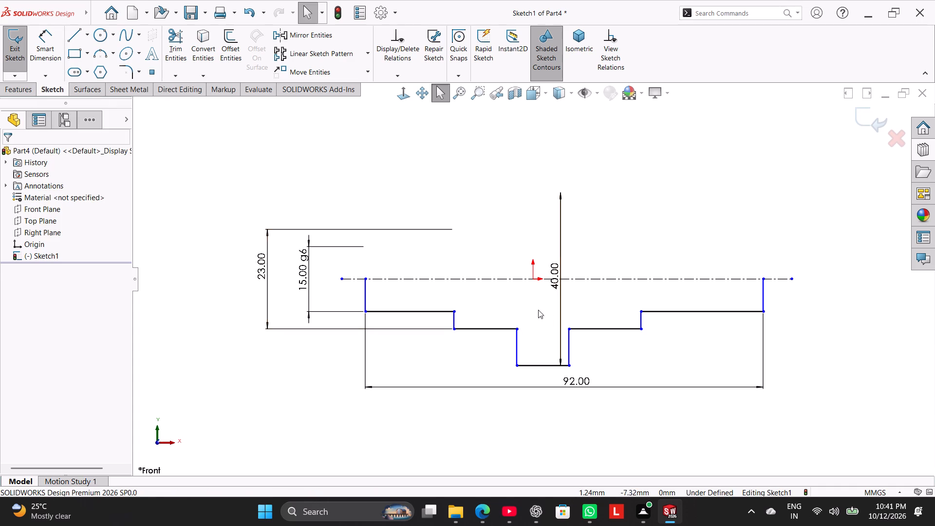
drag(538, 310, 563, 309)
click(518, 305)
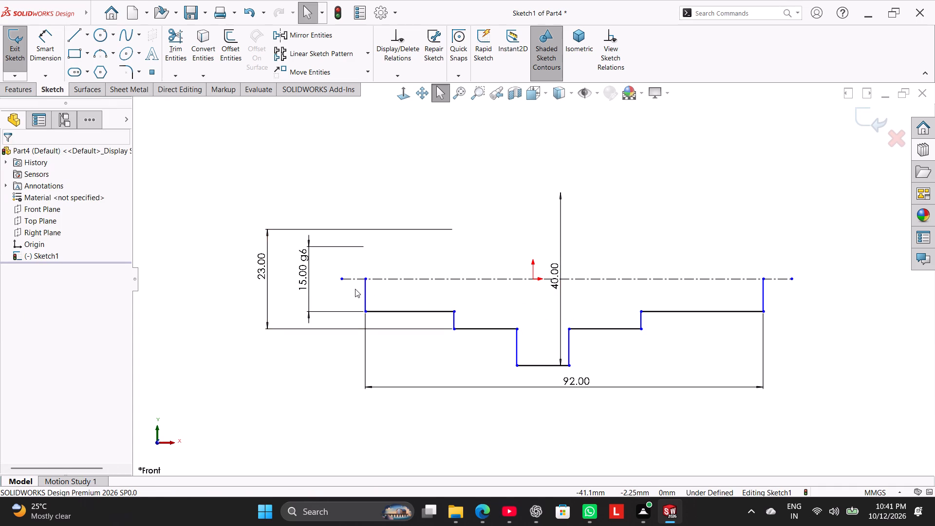
Dimension the length of the shaft profile's left end section as 13 mm.
click(48, 73)
click(37, 47)
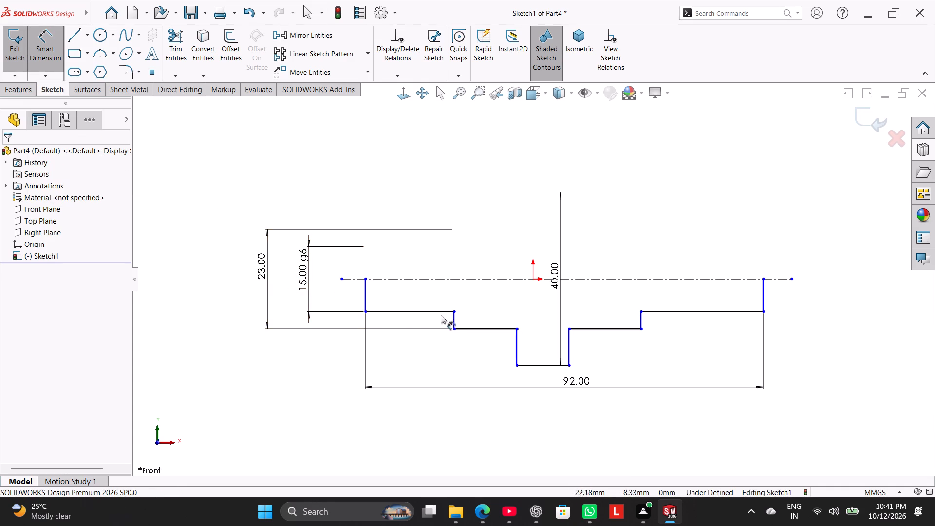
click(452, 321)
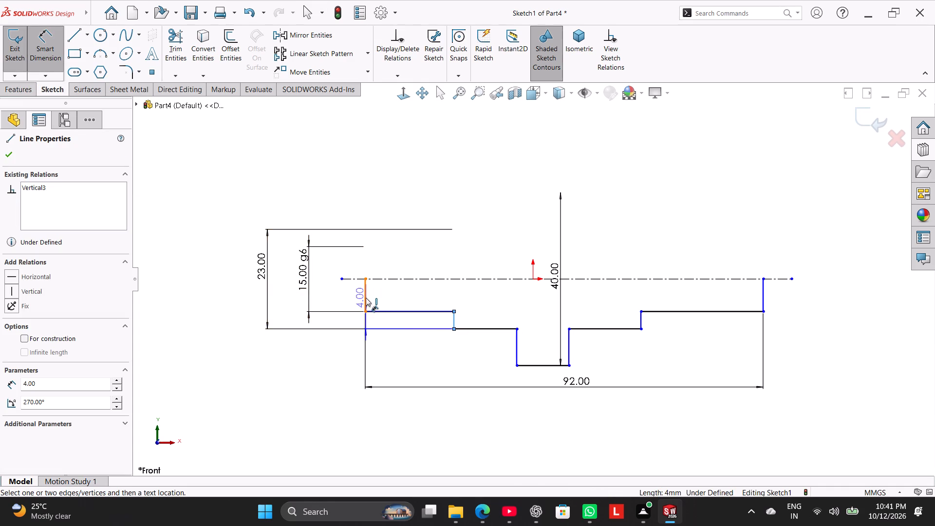
click(366, 298)
click(411, 360)
text(13)
key(Return)
Dimension the width of the middle collar's bottom line as 15 mm.
click(537, 366)
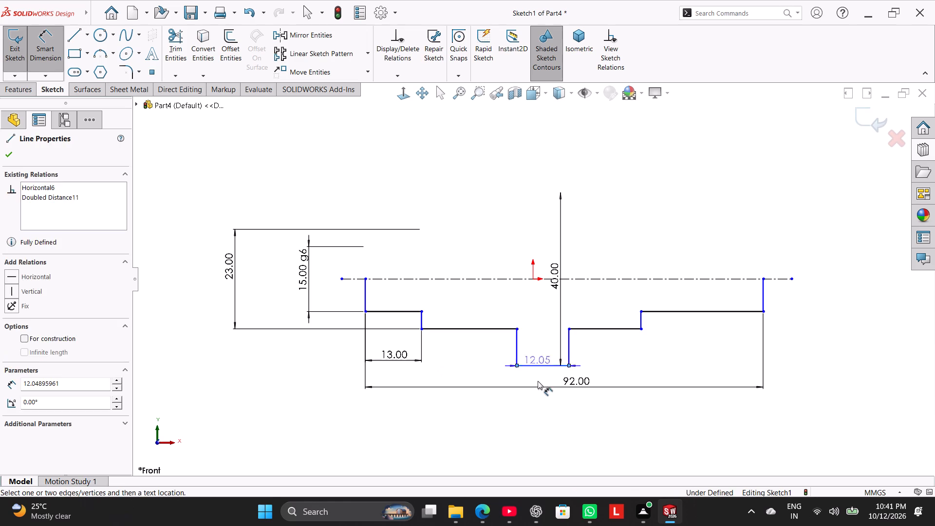
click(542, 405)
text(15)
key(Return)
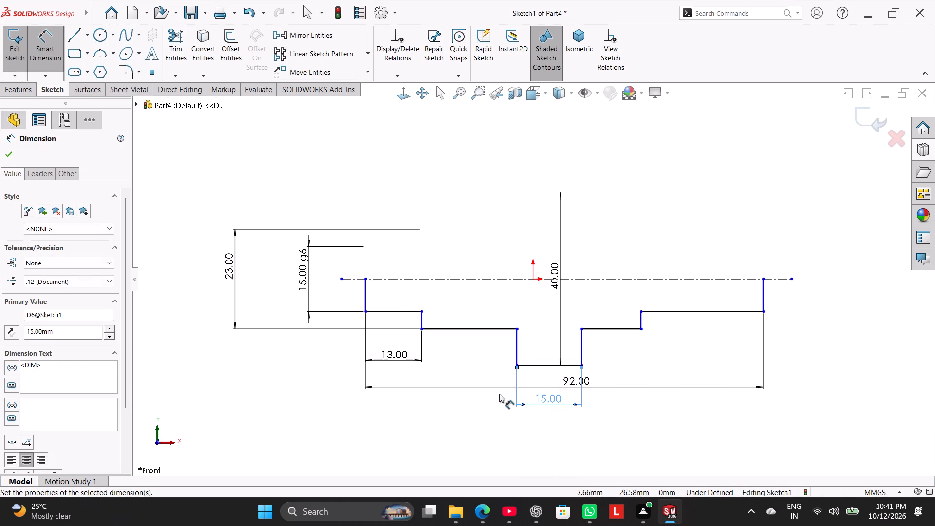
Dimension the step between the left end section and the middle collar as 14 mm long.
click(515, 351)
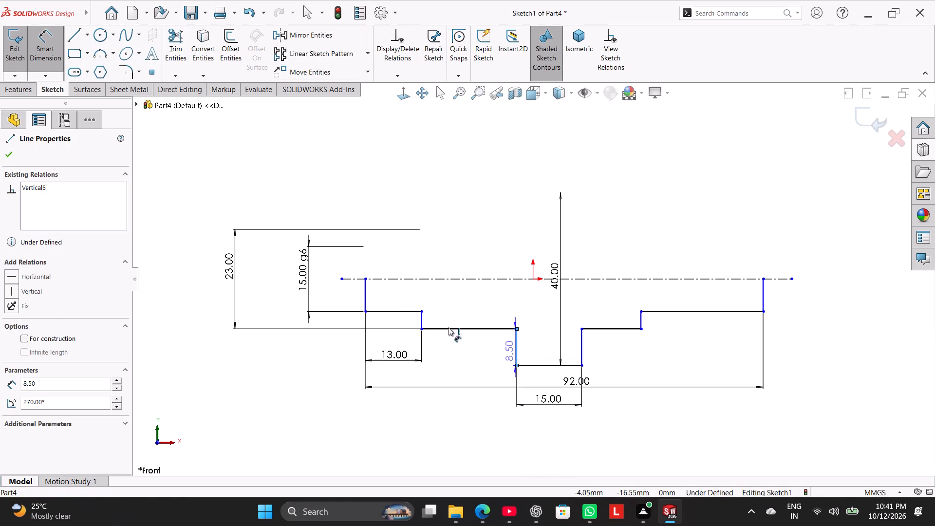
click(421, 316)
click(454, 360)
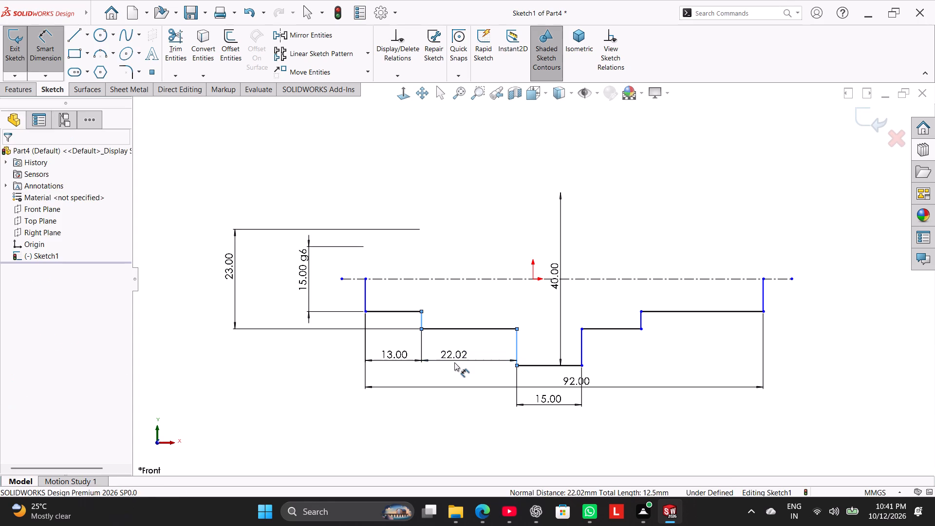
text(14)
key(Return)
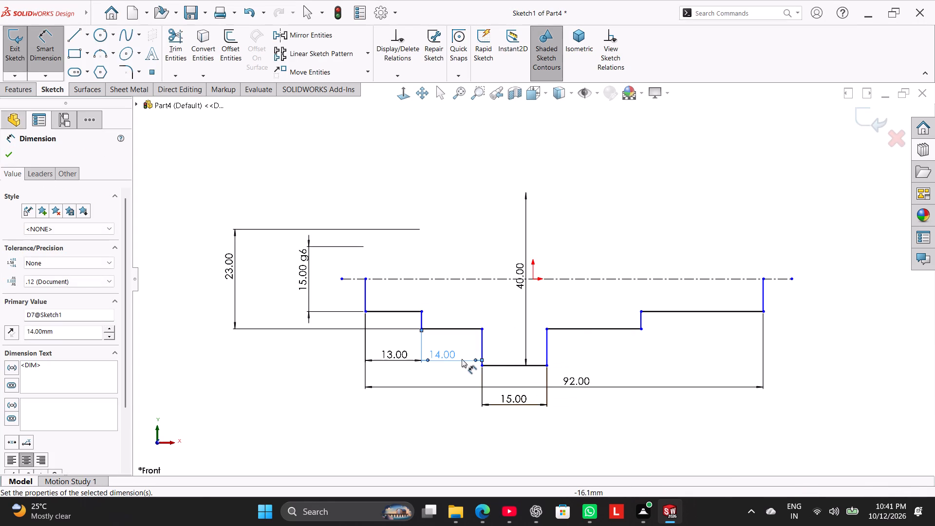
click(606, 249)
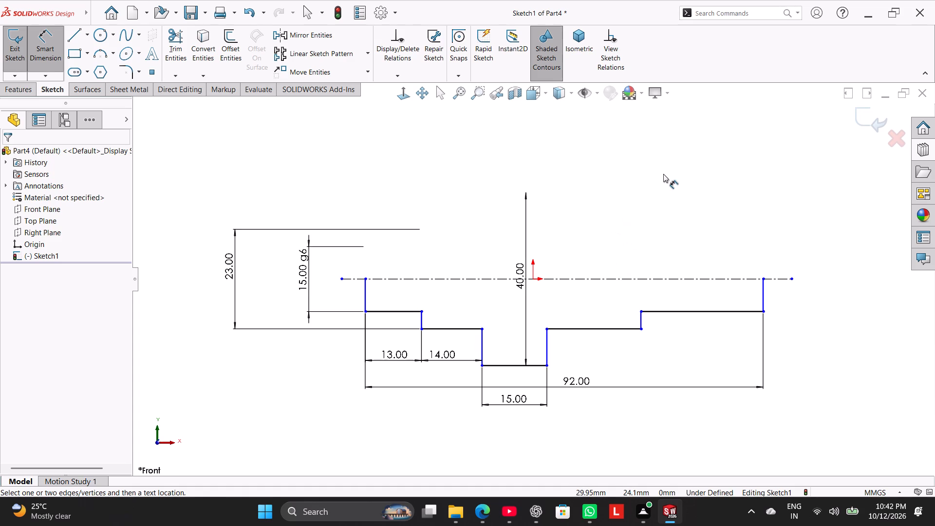
Dimension the distance between the two short vertical step lines on either side of the collar as 47 mm.
click(421, 320)
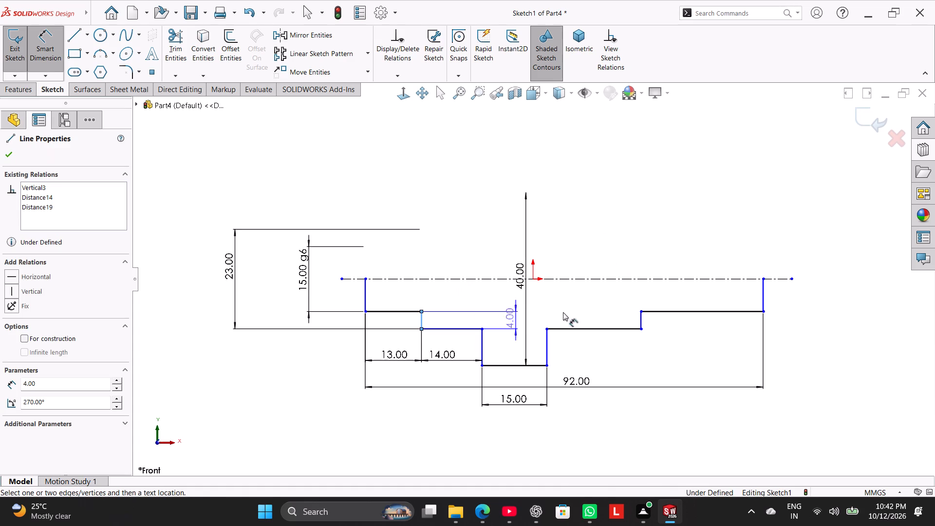
click(643, 319)
click(519, 430)
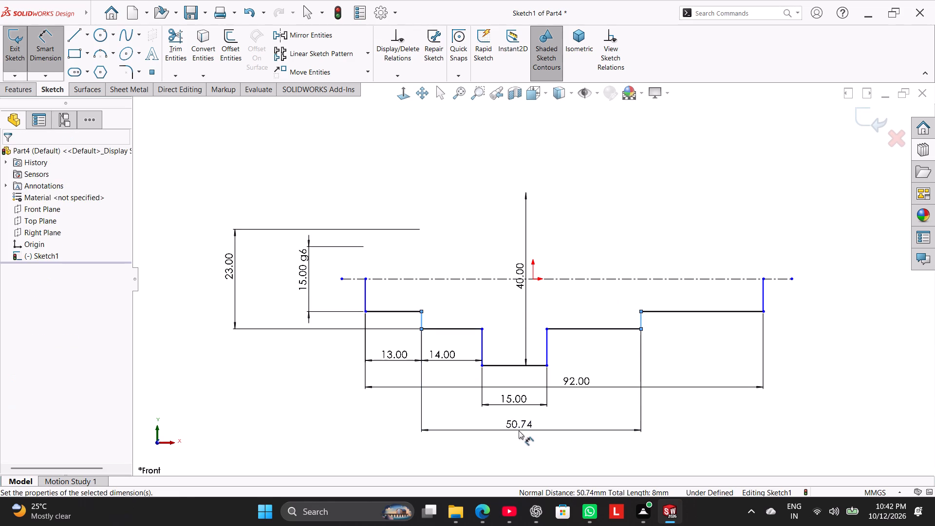
text(47)
key(Return)
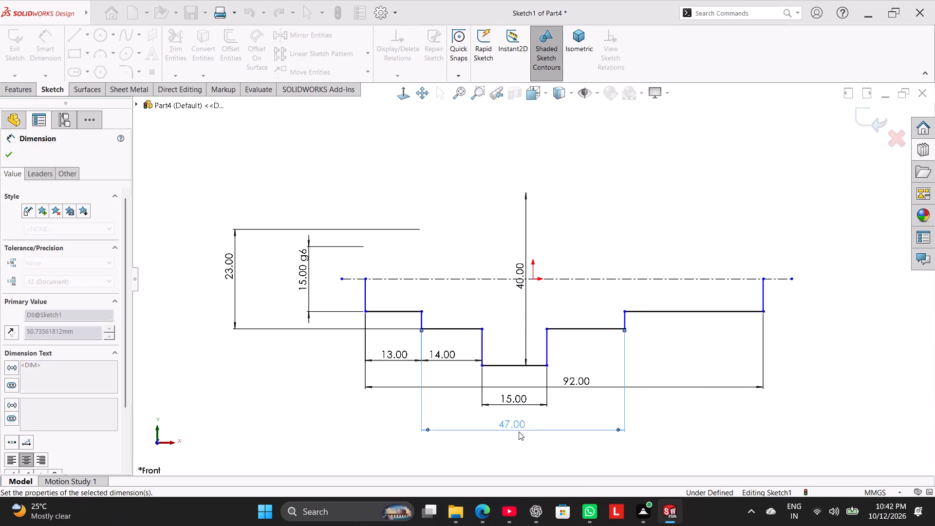
right_click(658, 422)
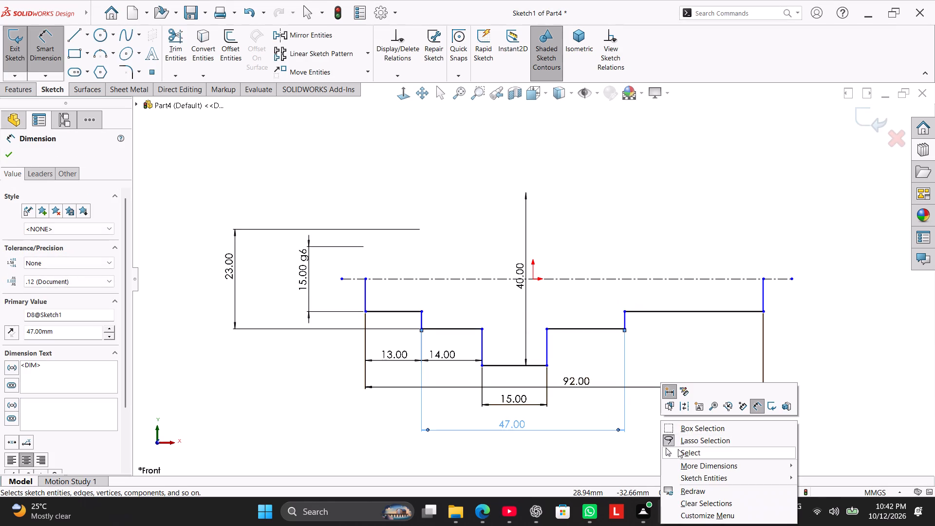
click(678, 449)
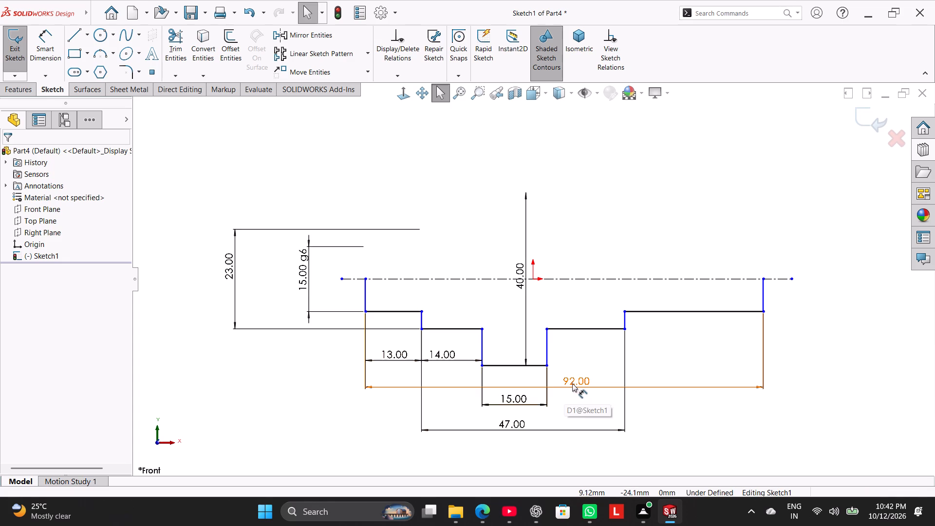
Stack the 15, 47 and 92 mm length dimensions below the profile in order from shortest to longest.
drag(528, 402, 529, 391)
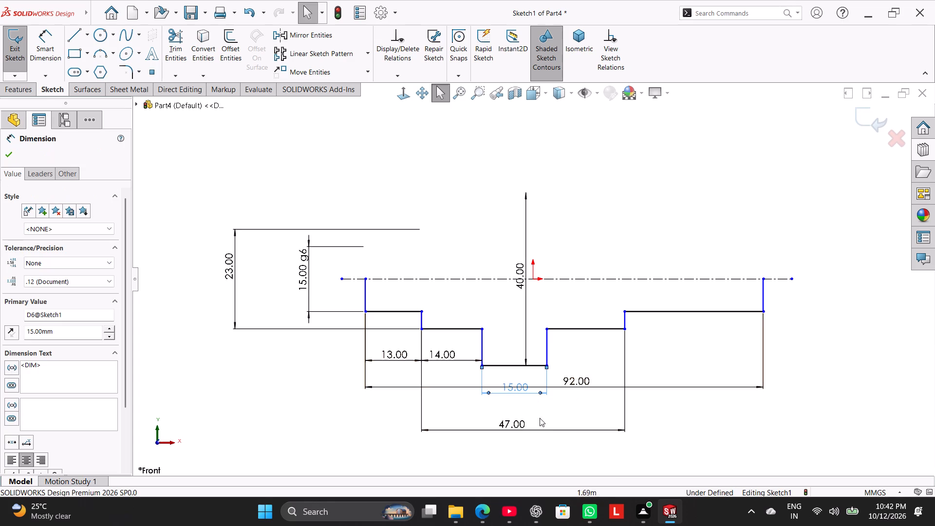
drag(523, 429, 524, 414)
drag(575, 383, 558, 418)
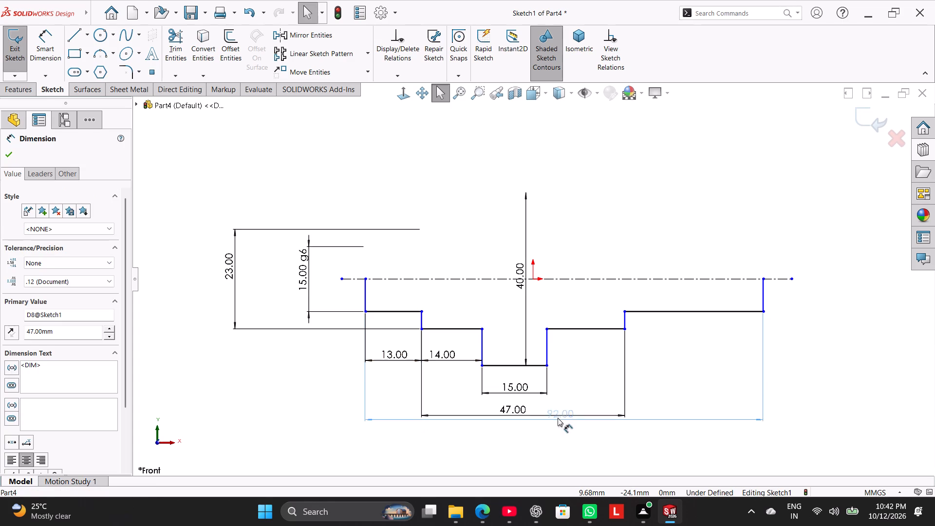
drag(558, 418, 551, 431)
click(573, 231)
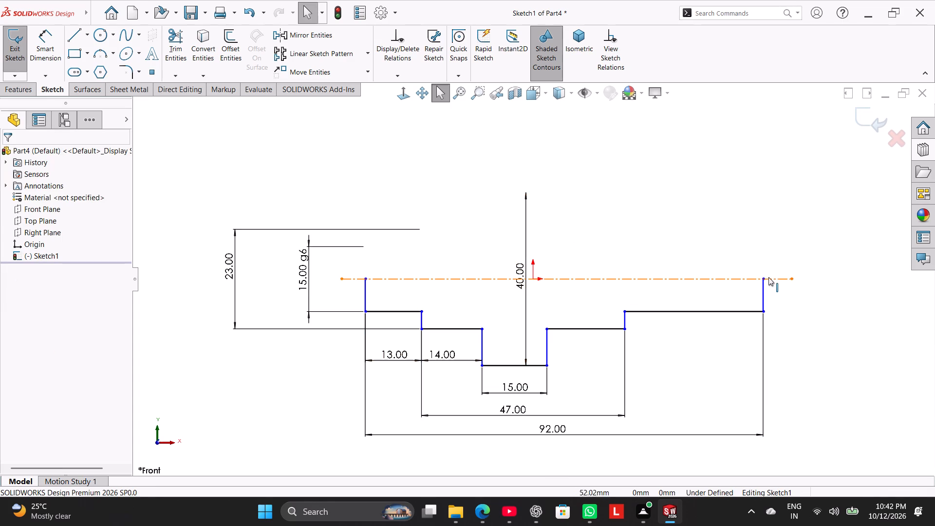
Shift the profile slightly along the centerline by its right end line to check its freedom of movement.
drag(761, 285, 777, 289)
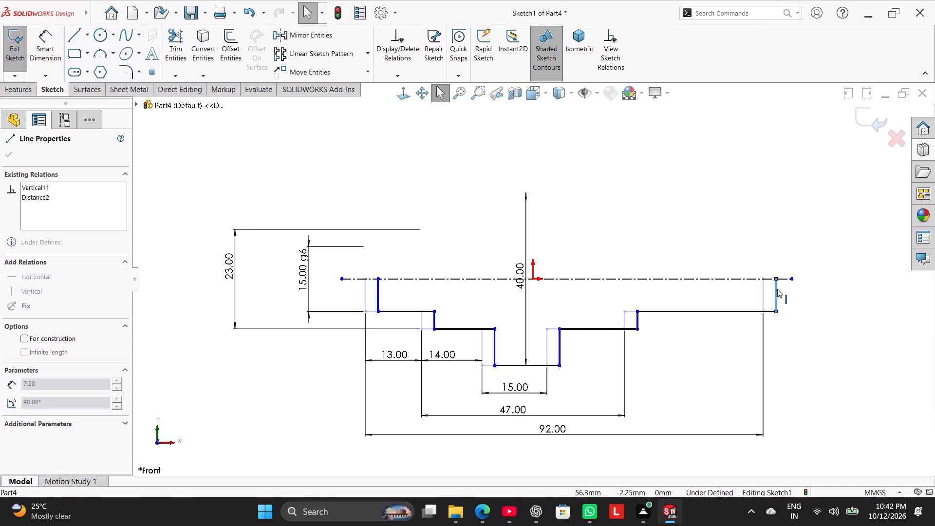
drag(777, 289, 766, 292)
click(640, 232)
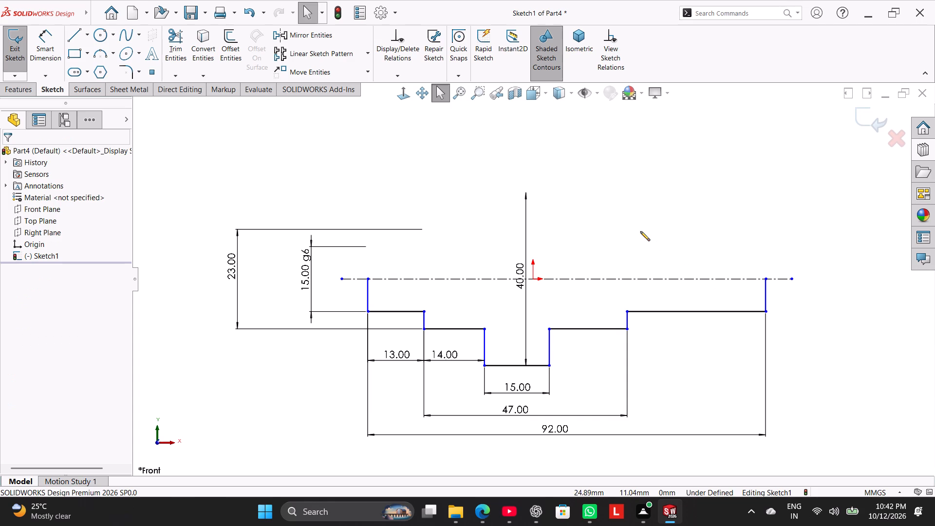
Align the midpoint of the middle collar's bottom line with the origin using a Vertical relation.
ctrl+click(518, 365)
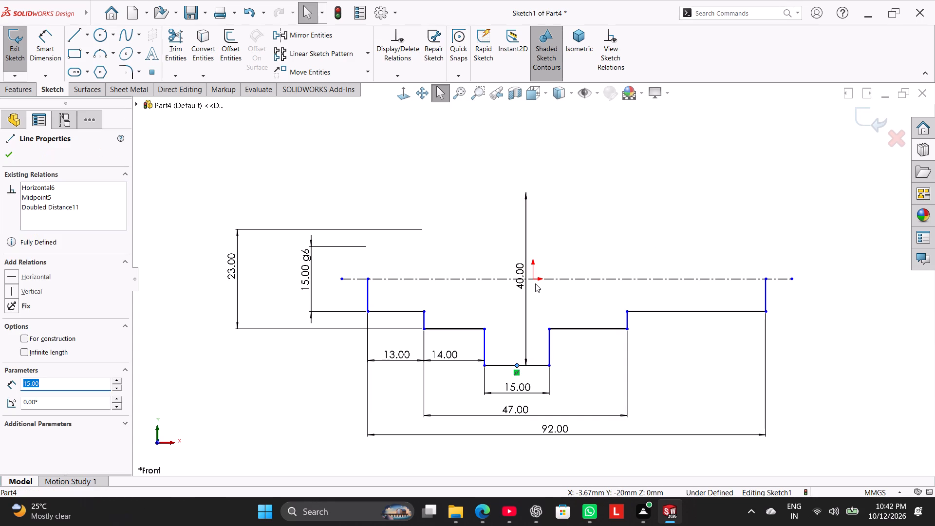
ctrl+click(534, 281)
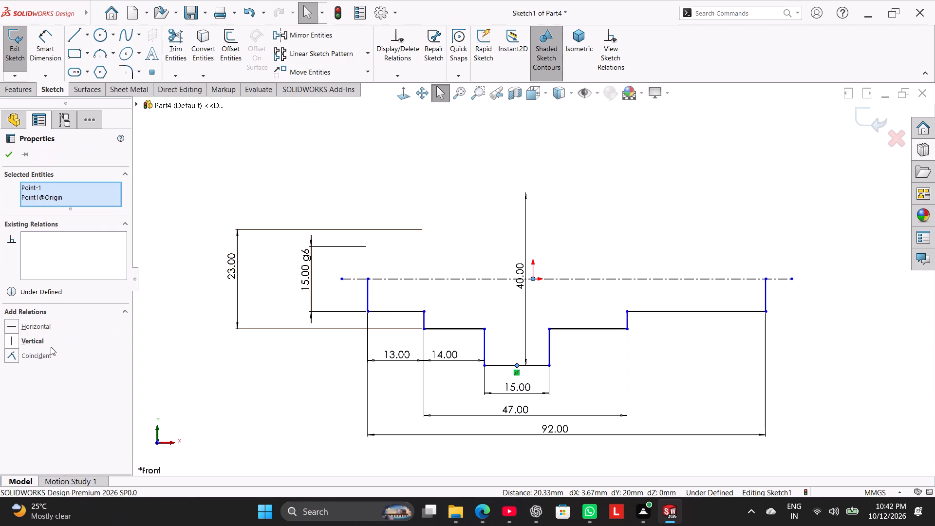
click(37, 352)
key(ctrl+z)
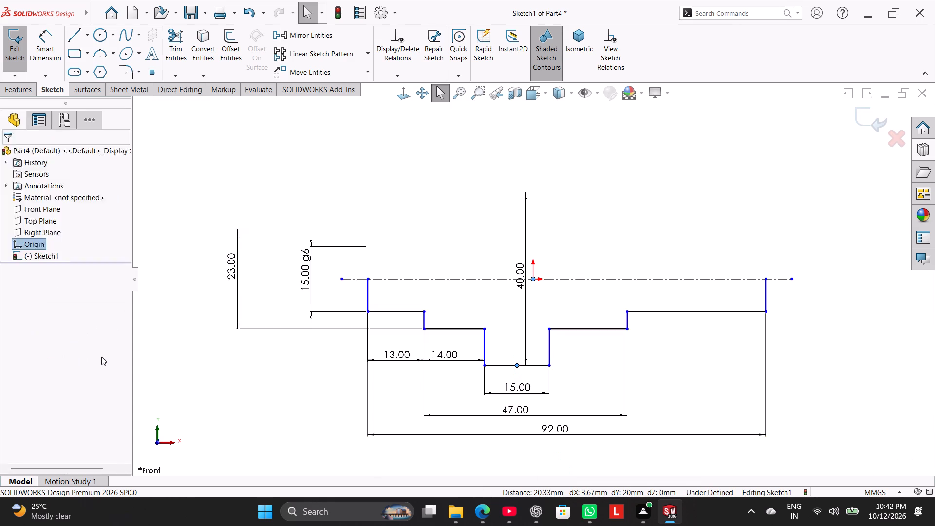
click(43, 338)
click(202, 384)
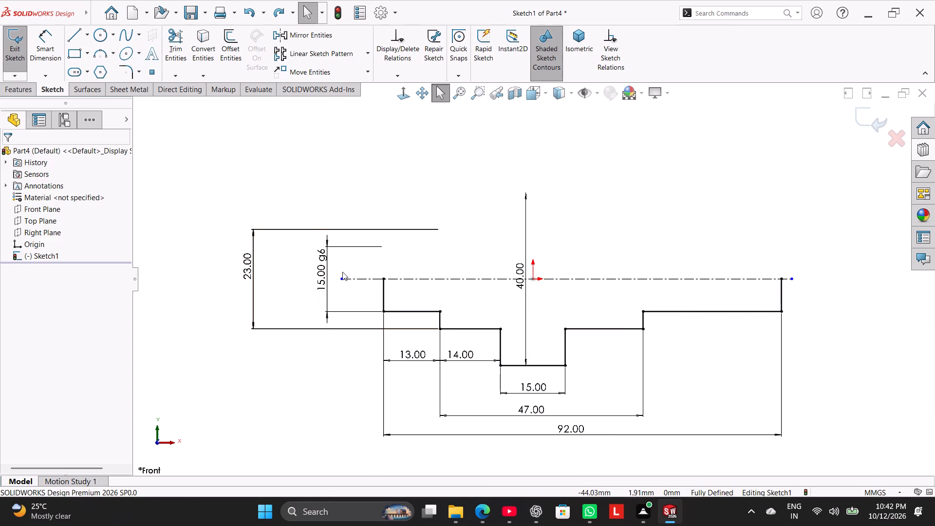
Move both centerline endpoints onto the upper endpoints of the profile's left and right end lines.
drag(342, 280, 385, 285)
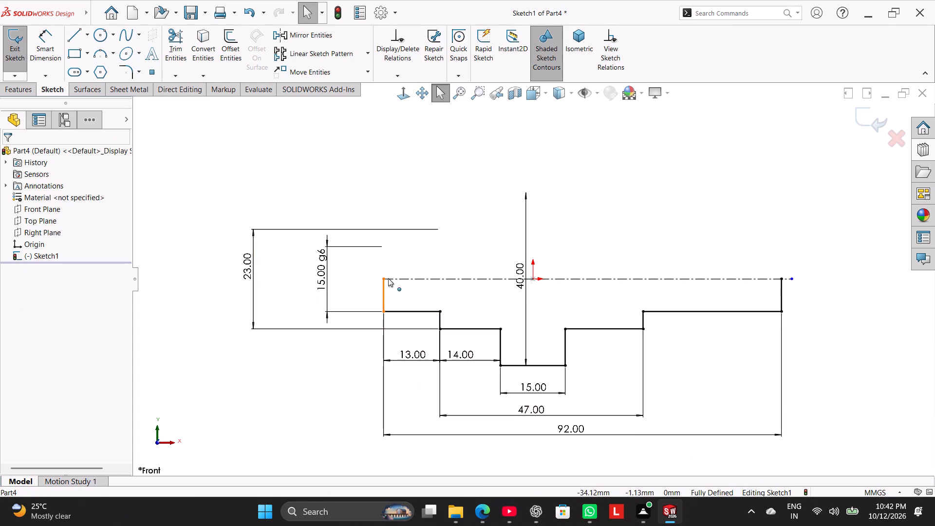
drag(792, 282, 784, 282)
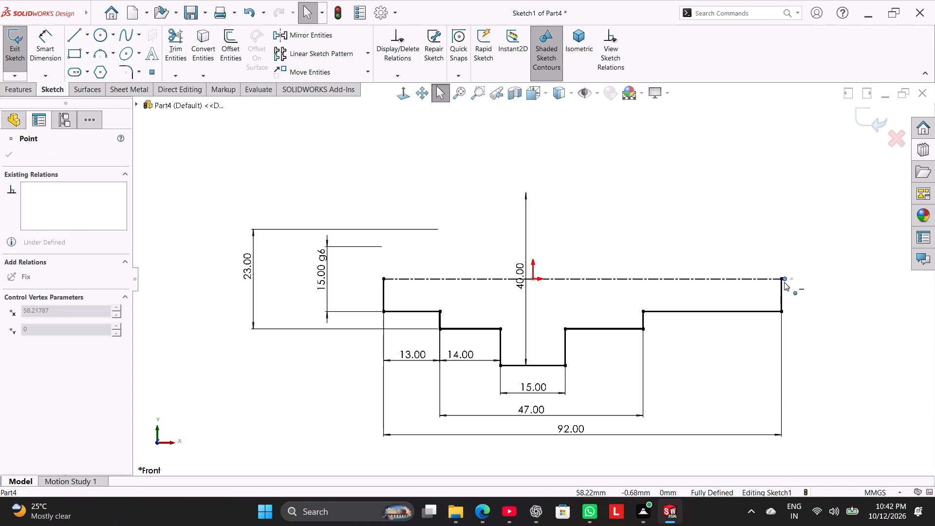
drag(784, 282, 783, 283)
click(723, 231)
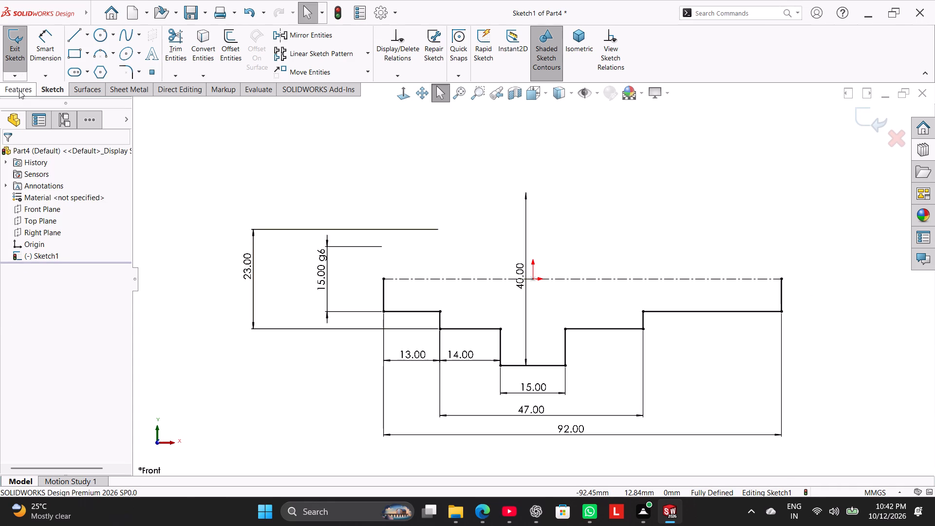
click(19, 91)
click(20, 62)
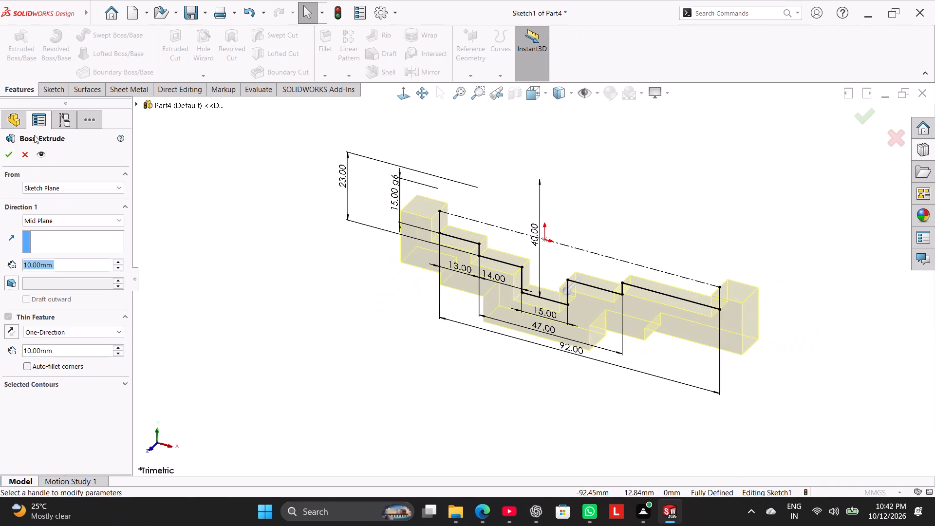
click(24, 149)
Revolve the shaft profile 360° about the centerline, letting the open sketch be closed automatically.
click(59, 56)
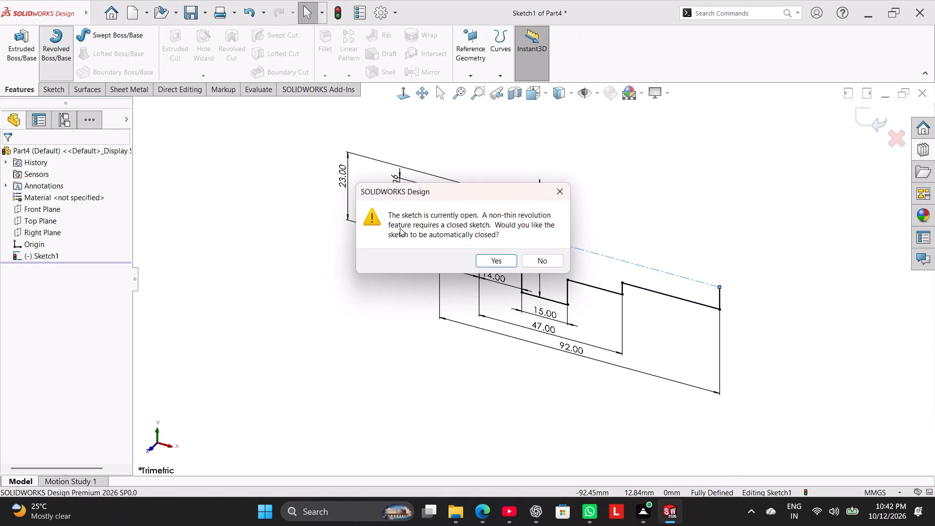
click(503, 254)
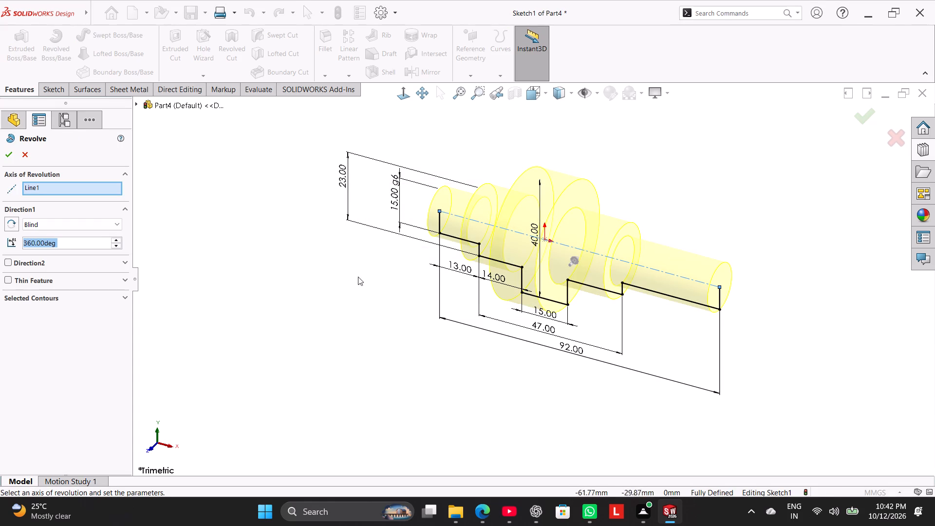
middle_drag(361, 277, 376, 263)
right_drag(307, 298, 555, 157)
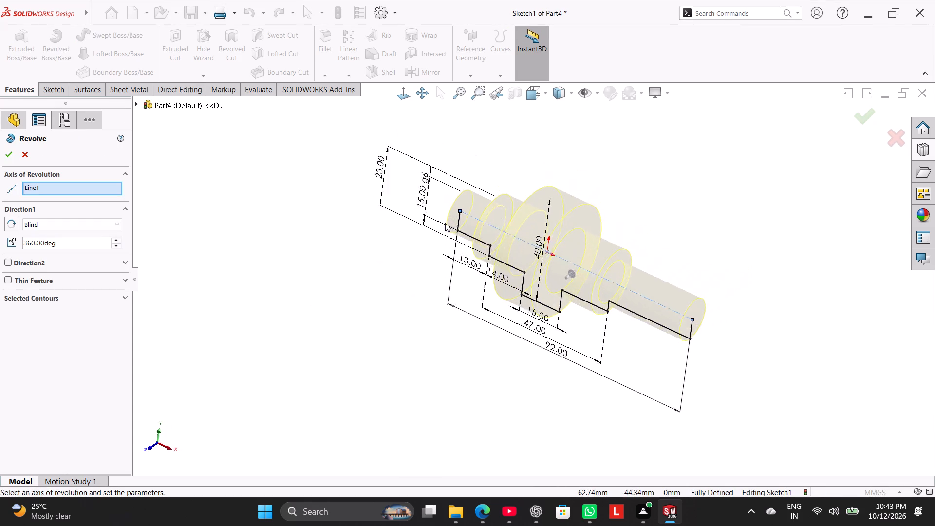
middle_drag(320, 284, 395, 195)
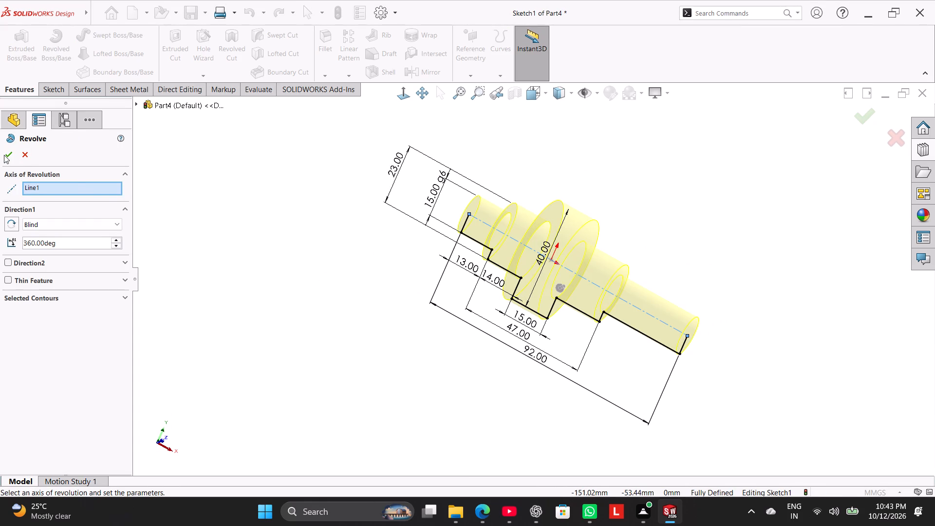
click(4, 155)
click(283, 264)
Fillet the two edges where the middle collar meets its neighbouring shaft steps with a 3 mm radius.
right_drag(299, 301, 388, 227)
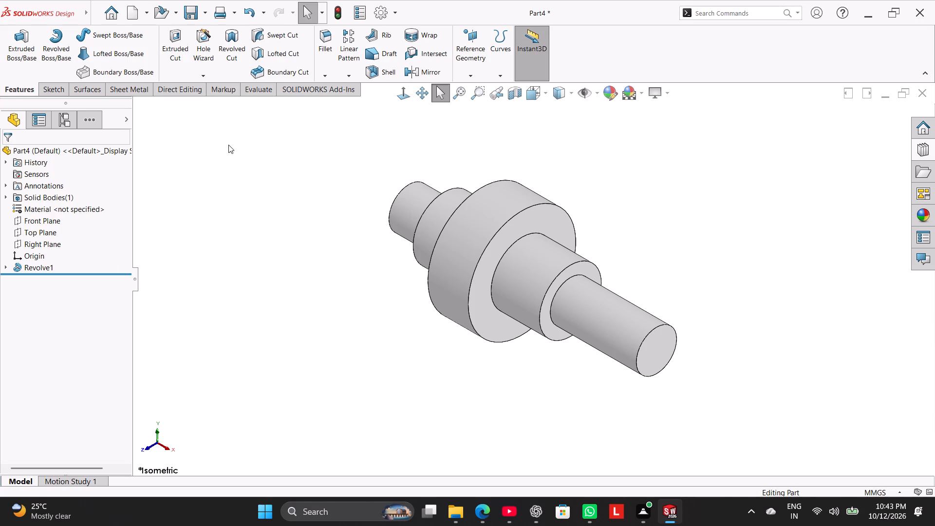
click(319, 43)
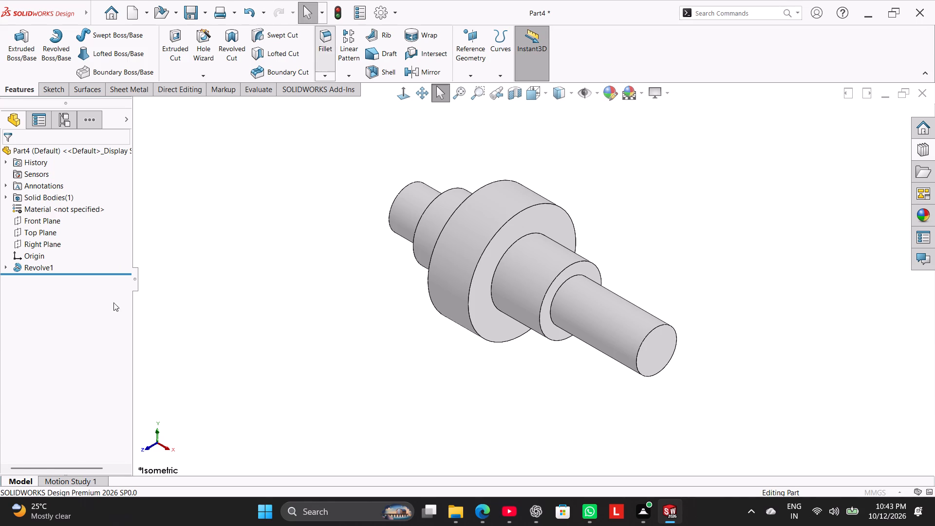
click(520, 238)
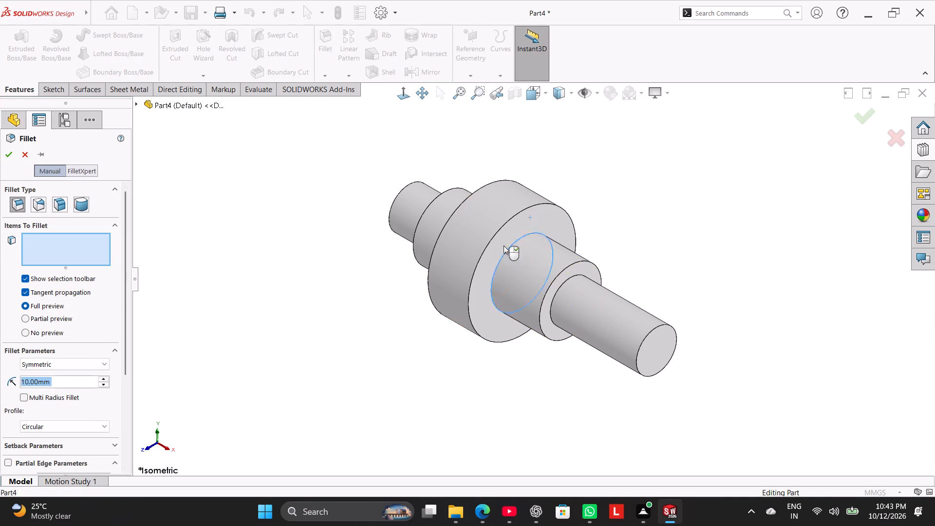
middle_drag(355, 275, 406, 336)
click(478, 266)
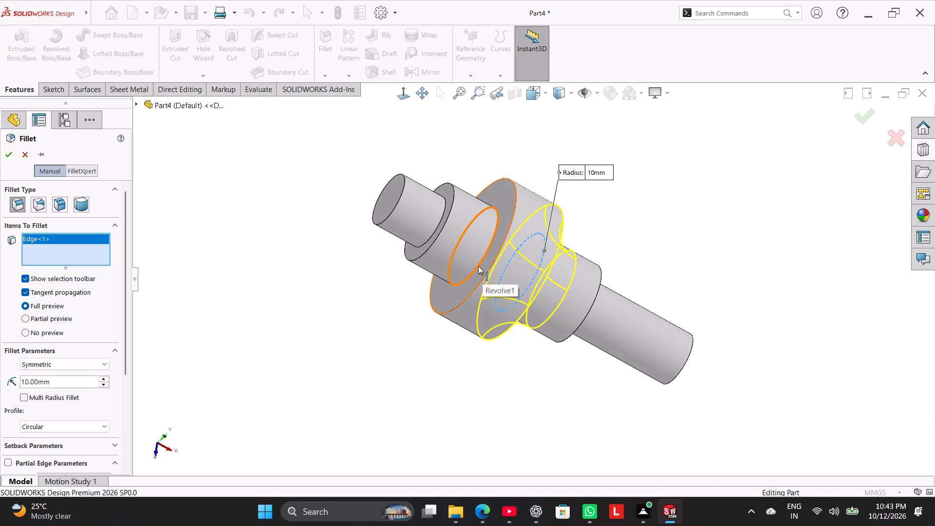
key(3)
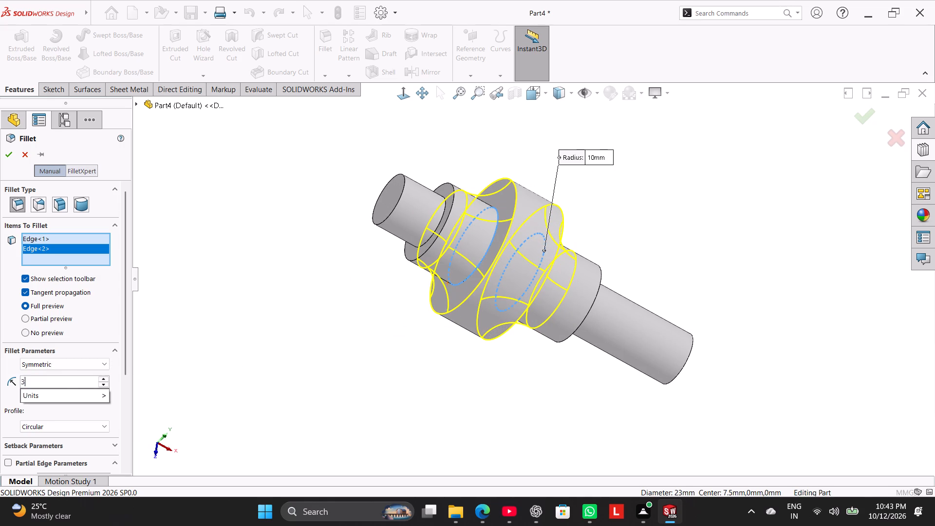
click(167, 328)
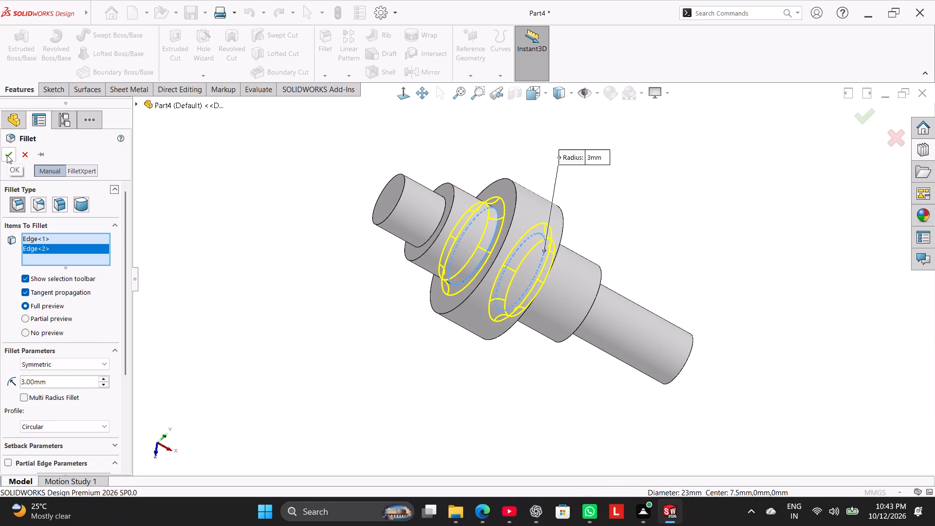
click(7, 155)
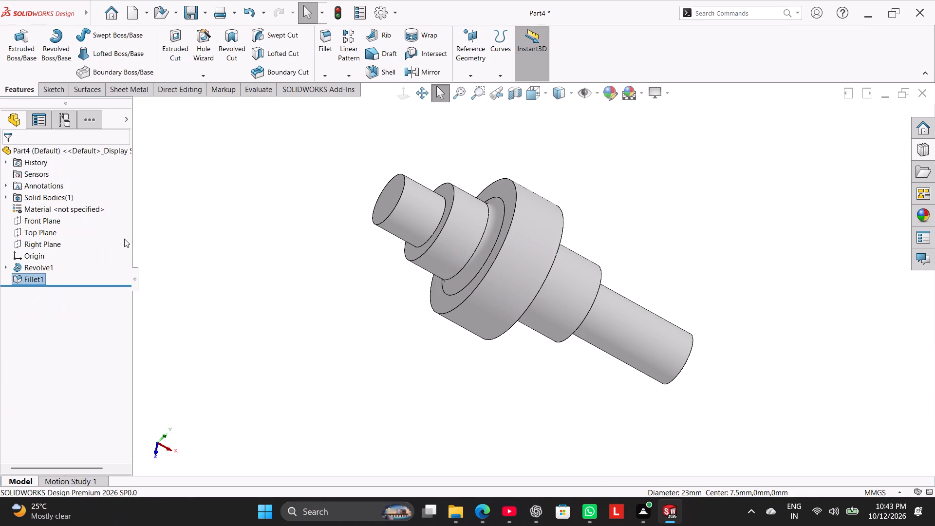
click(181, 257)
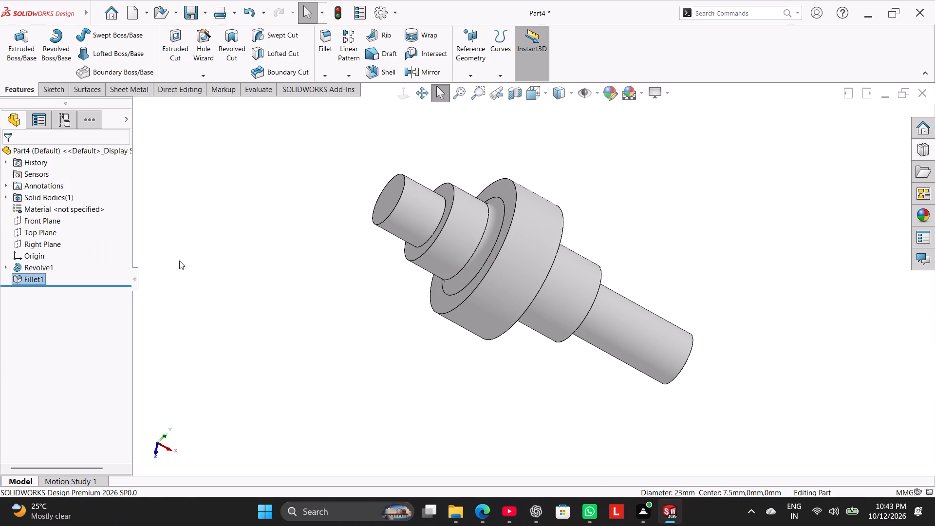
Chamfer the short end's outer edge and both outer rim edges of the middle collar with a symmetric 1 mm distance.
click(331, 79)
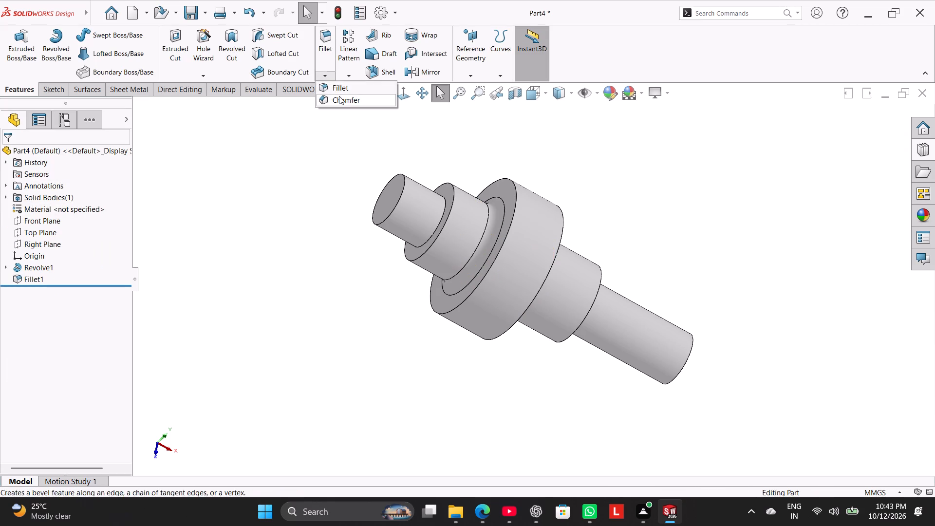
click(339, 96)
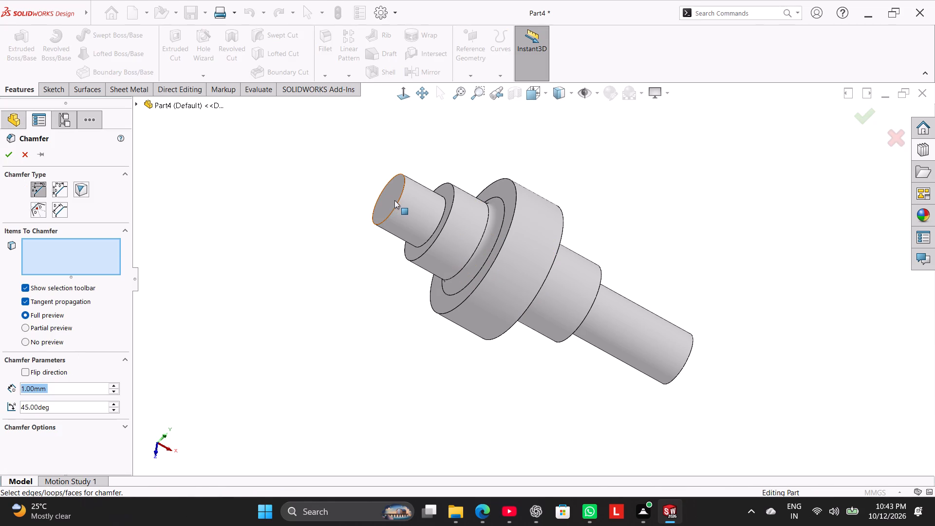
click(400, 198)
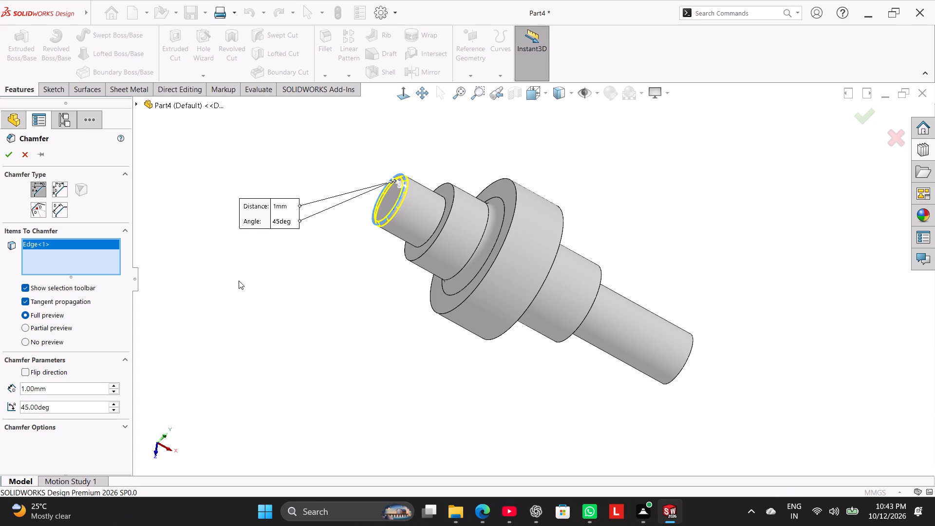
middle_drag(269, 277, 246, 275)
click(55, 185)
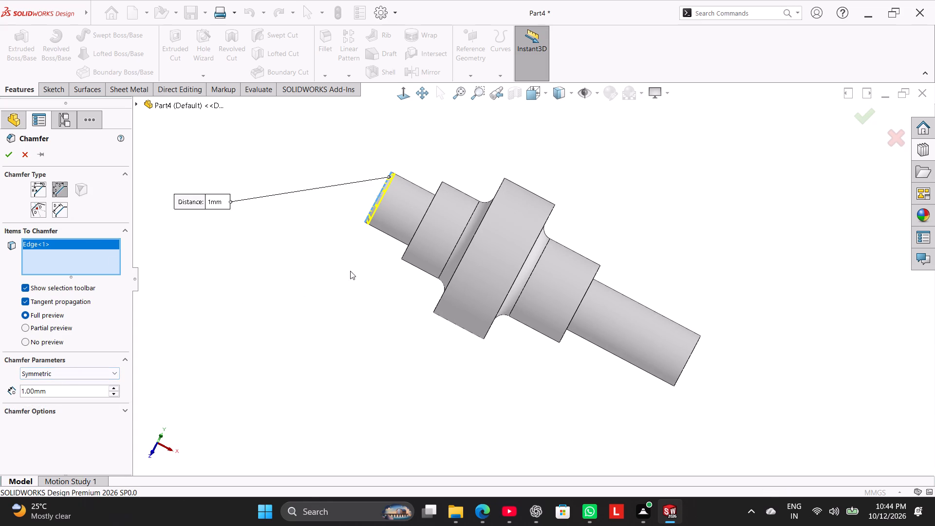
scroll(439, 146, down, 5)
middle_drag(433, 186, 459, 215)
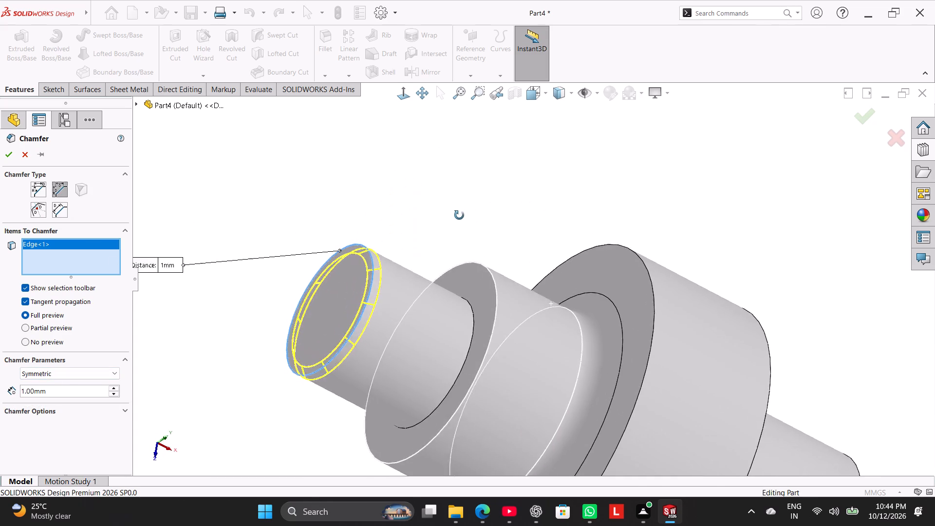
middle_drag(459, 215, 437, 230)
scroll(433, 229, up, 6)
middle_drag(486, 394, 470, 367)
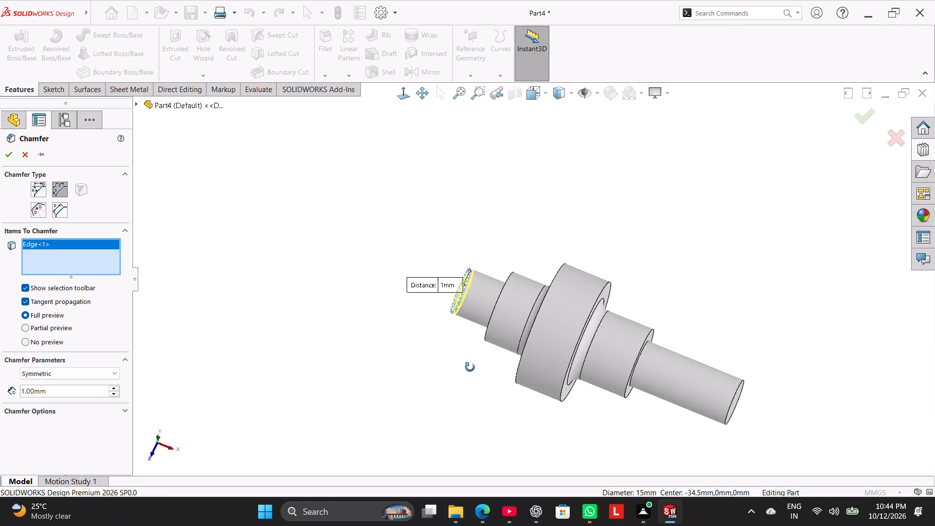
middle_drag(470, 367, 480, 365)
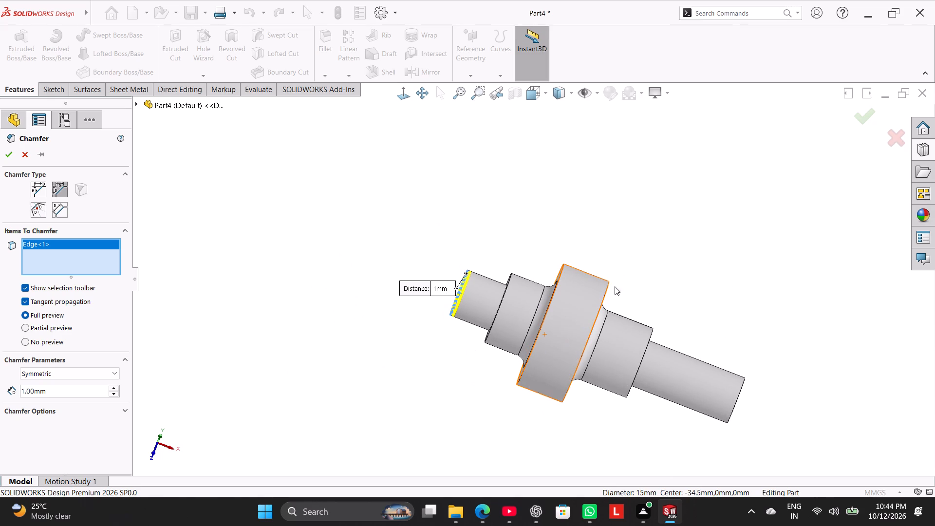
scroll(629, 271, down, 3)
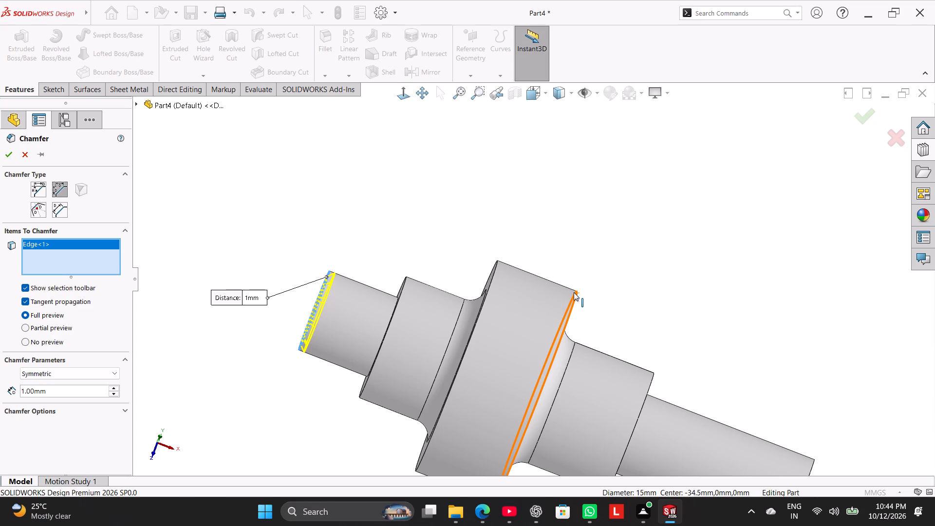
middle_drag(593, 310, 579, 294)
click(587, 300)
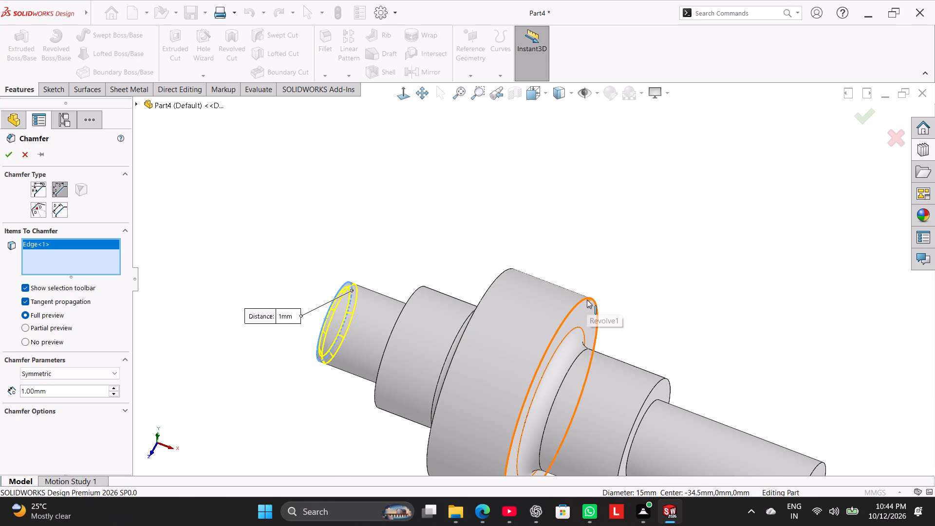
middle_drag(531, 247, 567, 286)
click(523, 300)
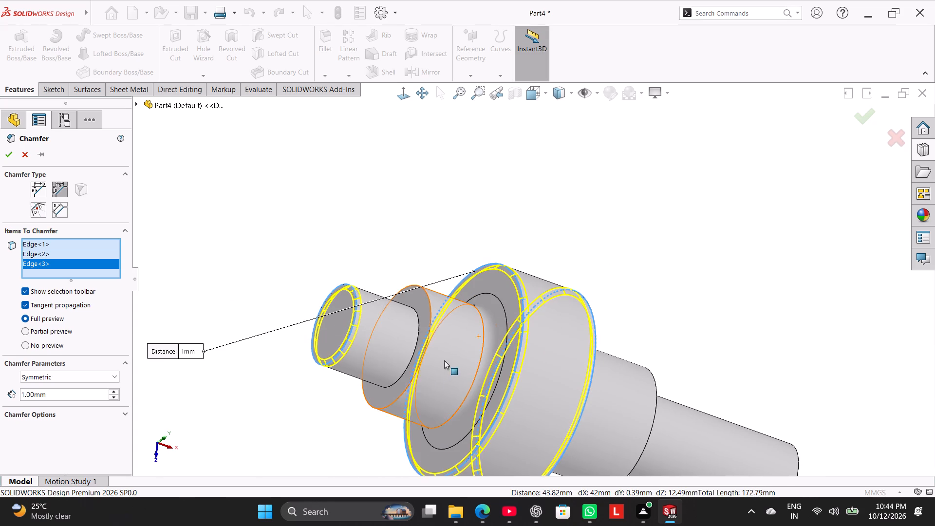
middle_drag(352, 413, 334, 395)
scroll(333, 395, up, 2)
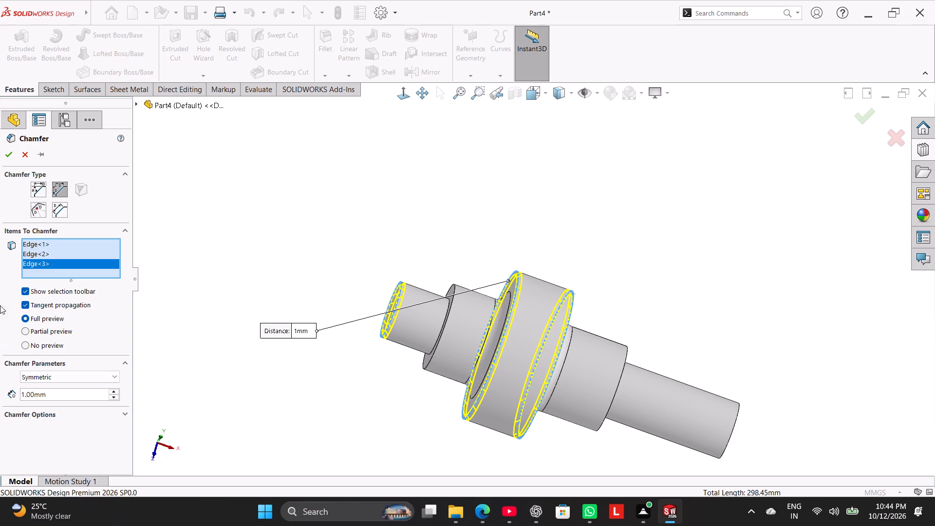
click(11, 155)
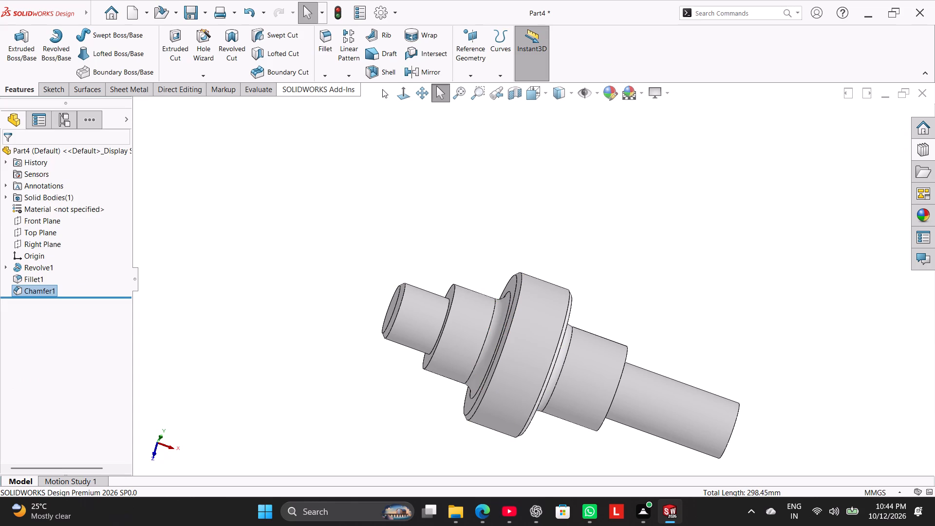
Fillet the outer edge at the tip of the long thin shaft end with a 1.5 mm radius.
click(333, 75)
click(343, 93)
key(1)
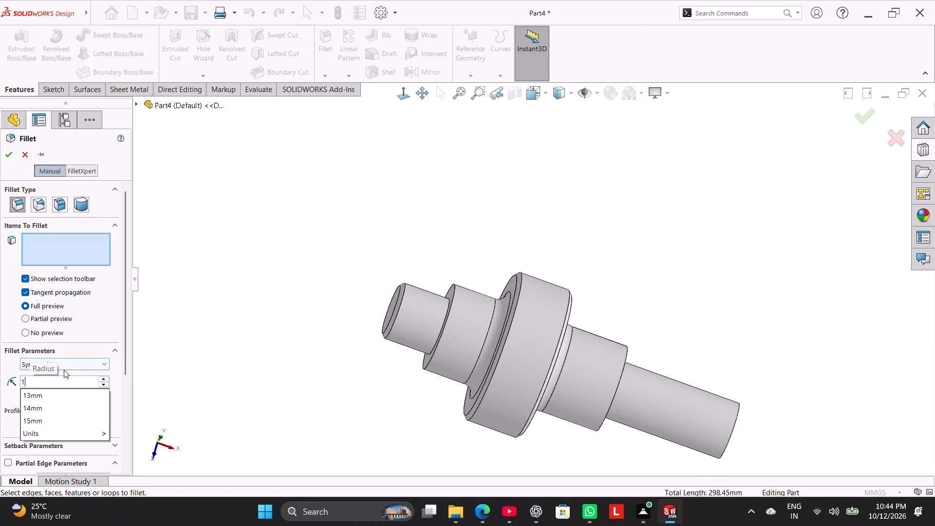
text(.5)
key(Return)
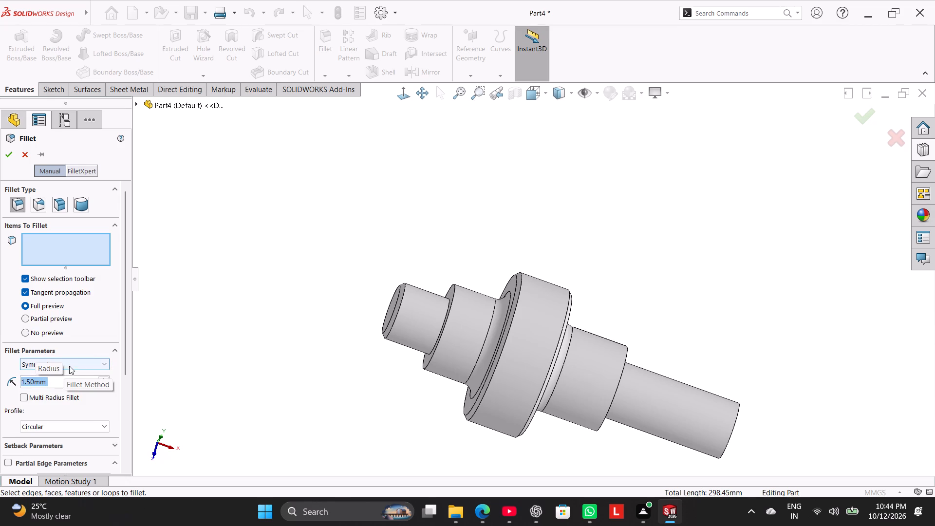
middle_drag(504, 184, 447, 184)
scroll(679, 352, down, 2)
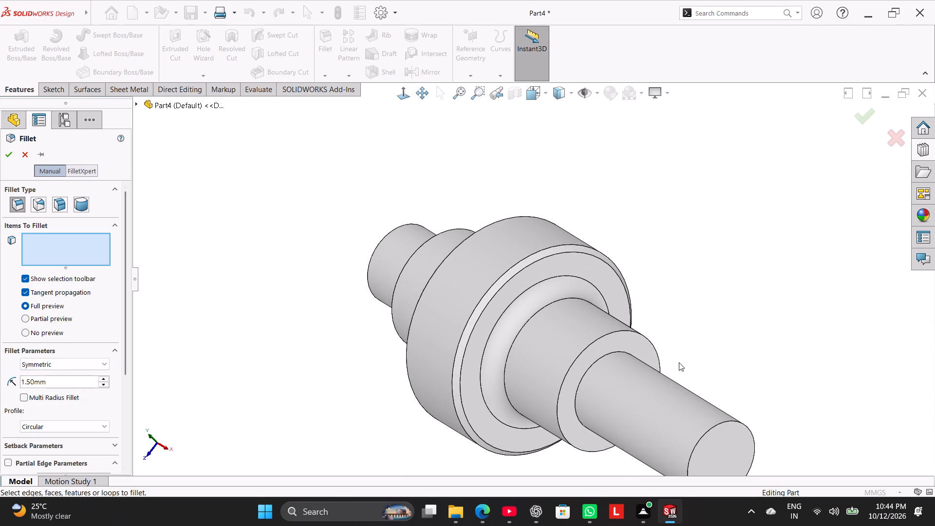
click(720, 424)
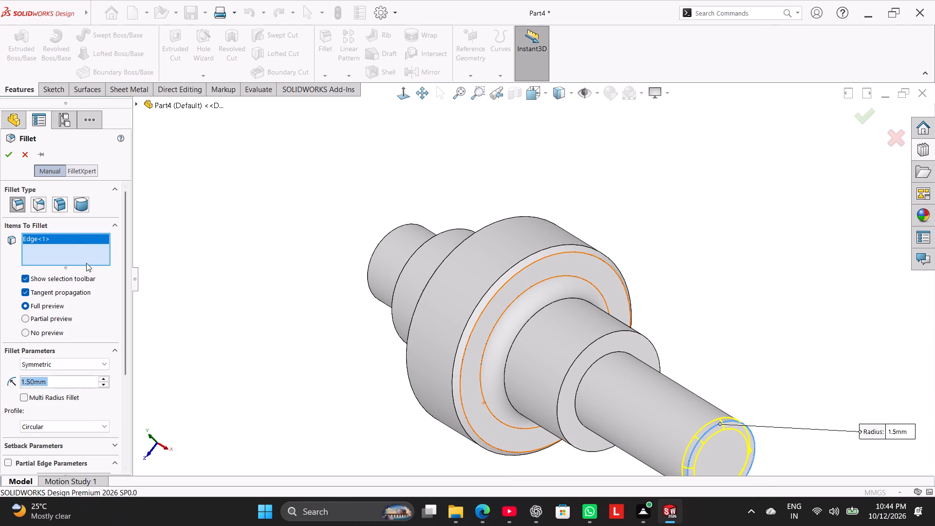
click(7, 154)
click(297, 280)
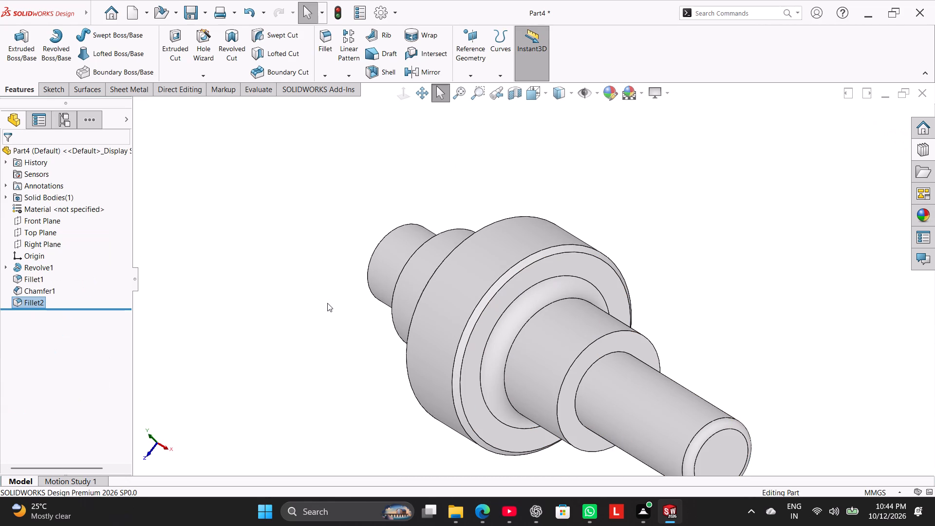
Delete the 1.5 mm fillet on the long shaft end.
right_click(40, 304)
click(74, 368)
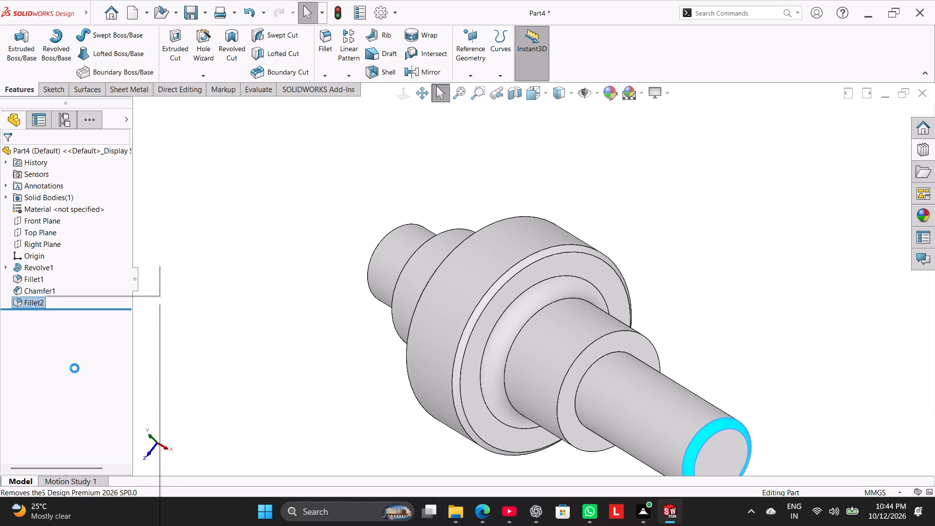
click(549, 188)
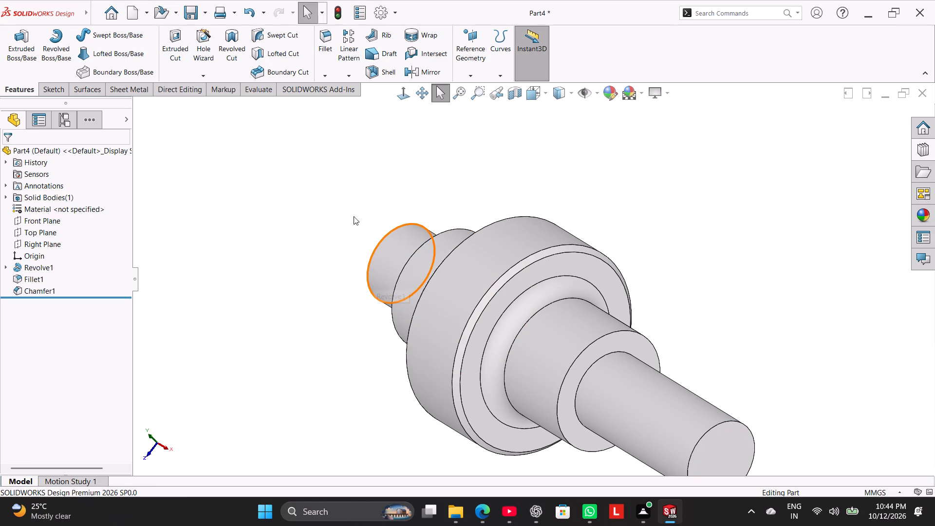
Chamfer the outer edge at the tip of the long thin shaft end at 1.5 mm and 45°.
click(335, 81)
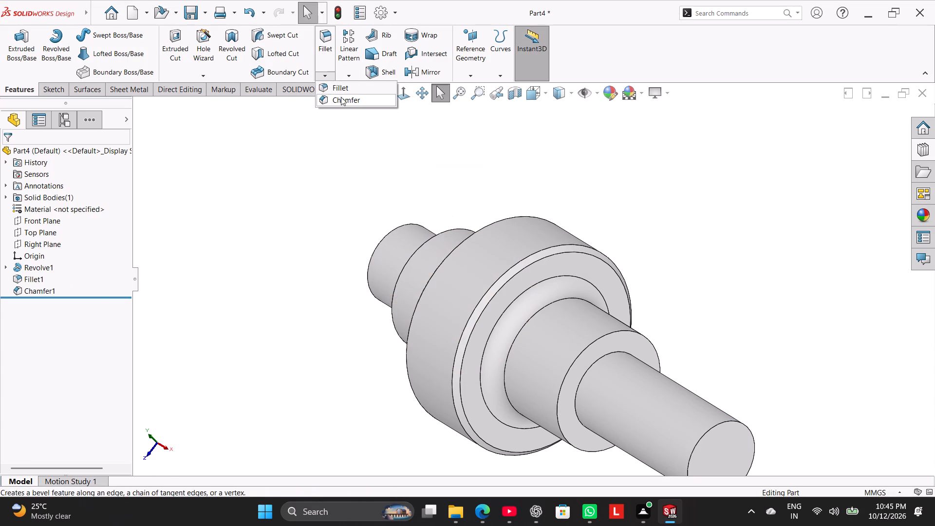
click(341, 97)
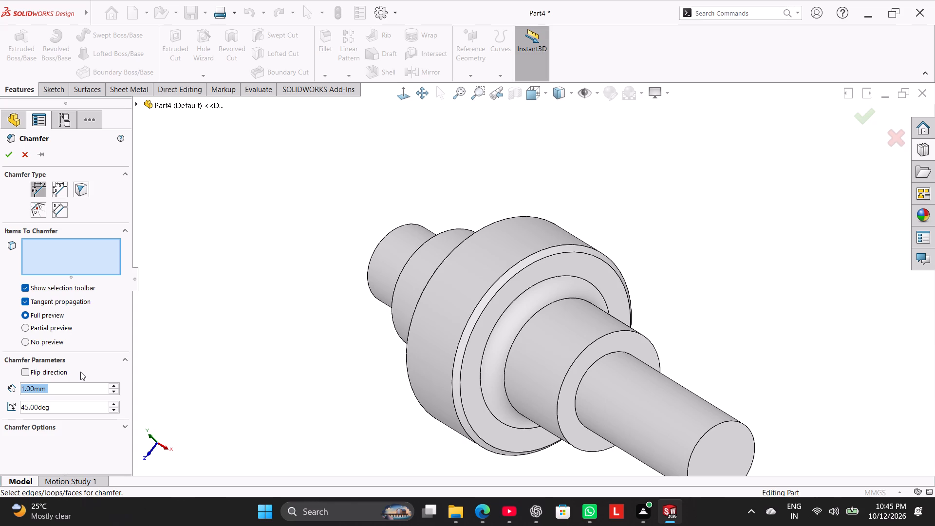
text(1.5)
key(Return)
click(719, 425)
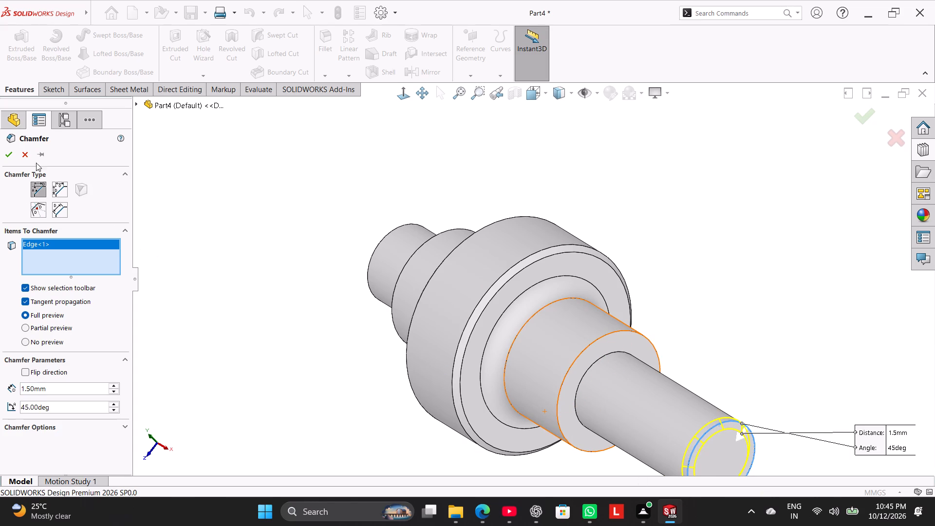
click(11, 154)
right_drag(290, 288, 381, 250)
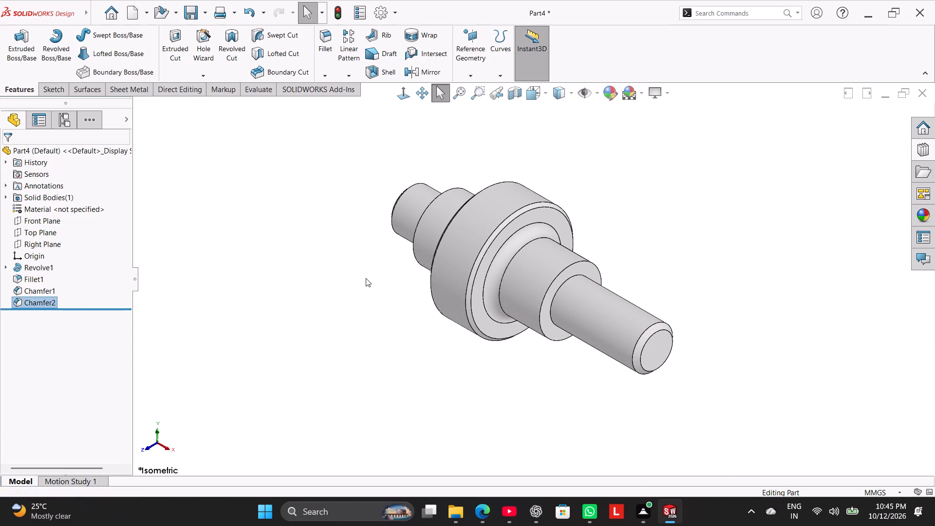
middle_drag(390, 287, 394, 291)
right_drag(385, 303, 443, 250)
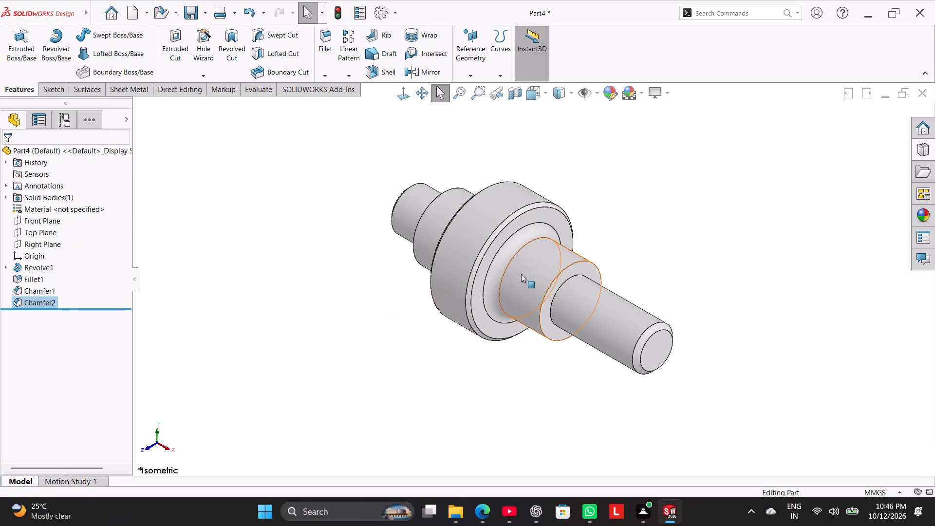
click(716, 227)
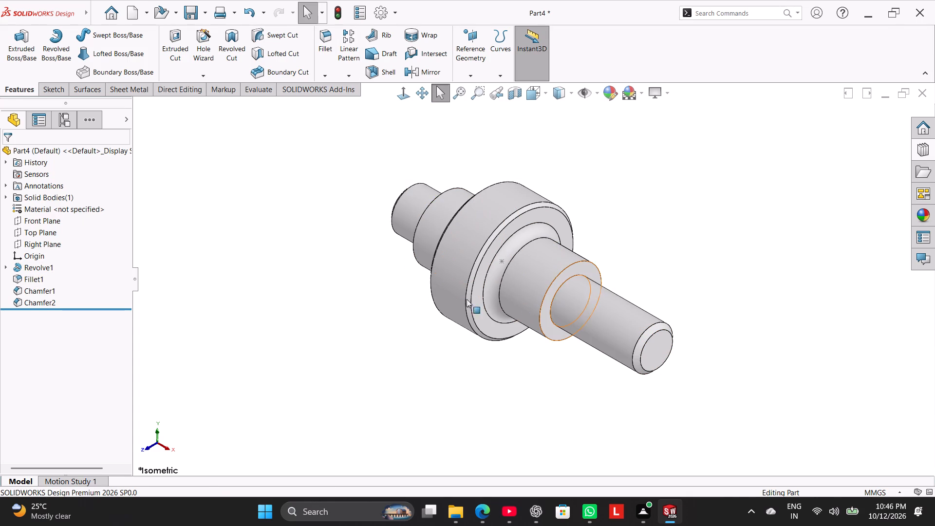
On the Front Plane, sketch a right triangle at the long shaft end's tip, with a sloping side about 5.8 mm long.
click(48, 224)
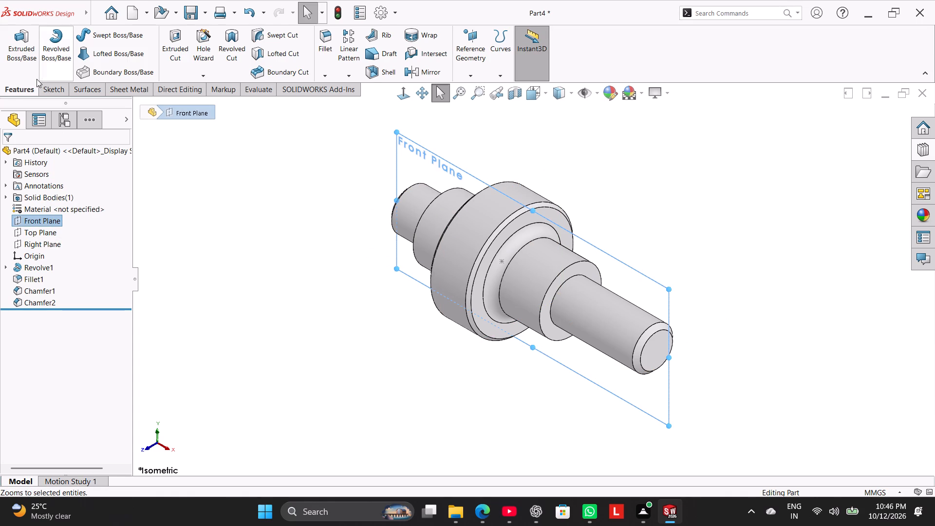
click(50, 85)
click(23, 46)
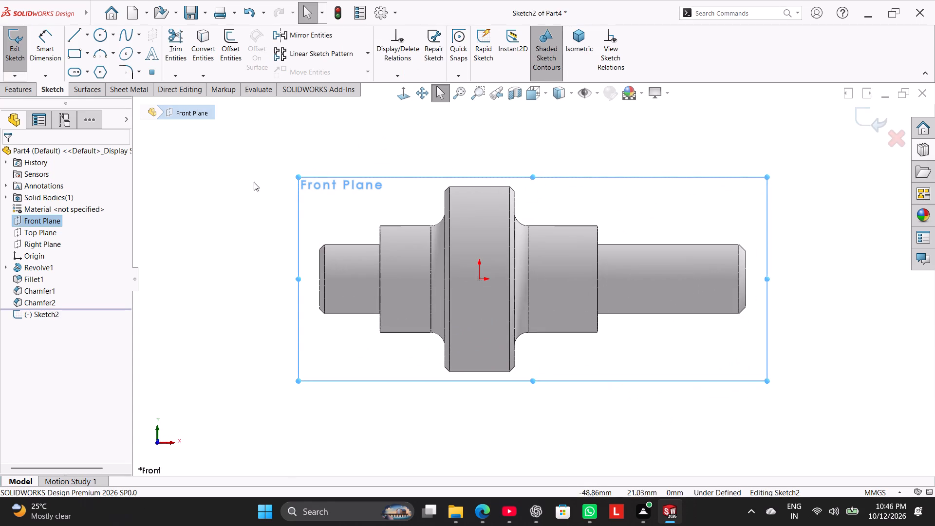
click(839, 202)
scroll(729, 219, down, 3)
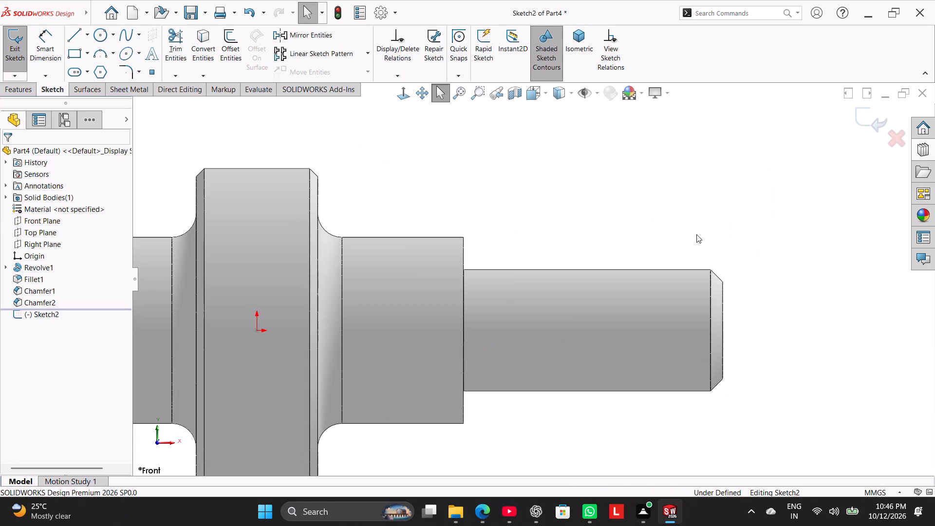
click(72, 36)
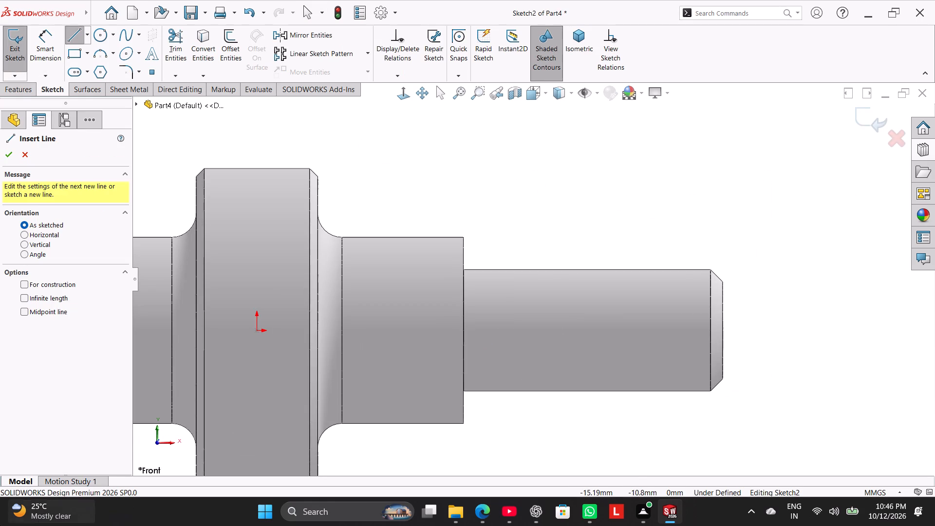
scroll(730, 272, down, 3)
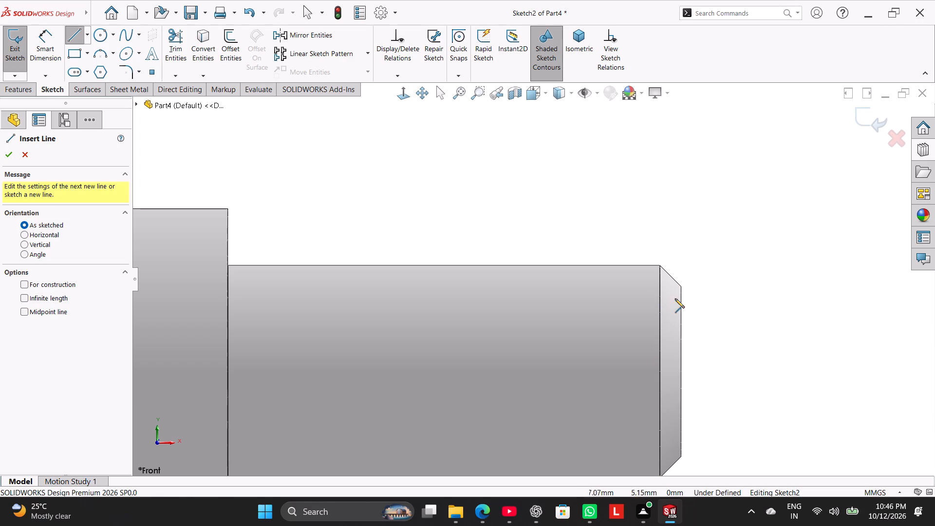
click(610, 264)
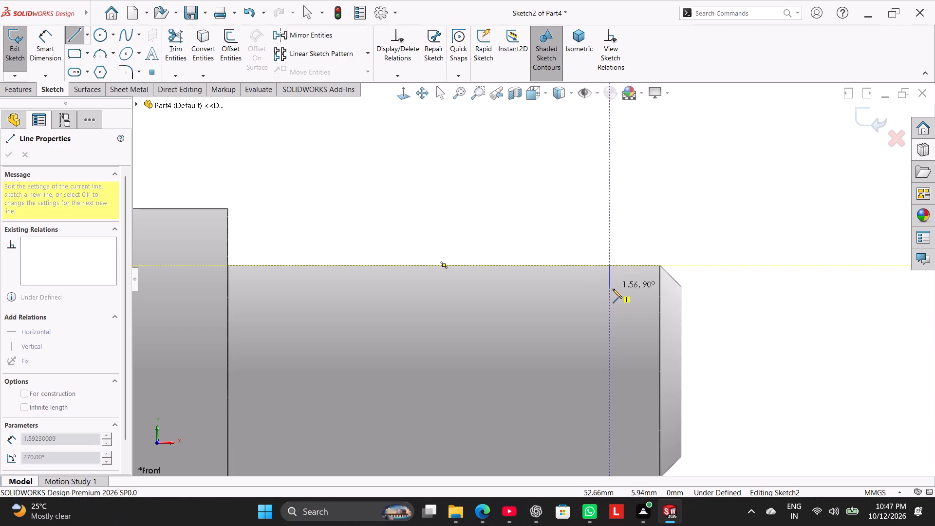
click(611, 306)
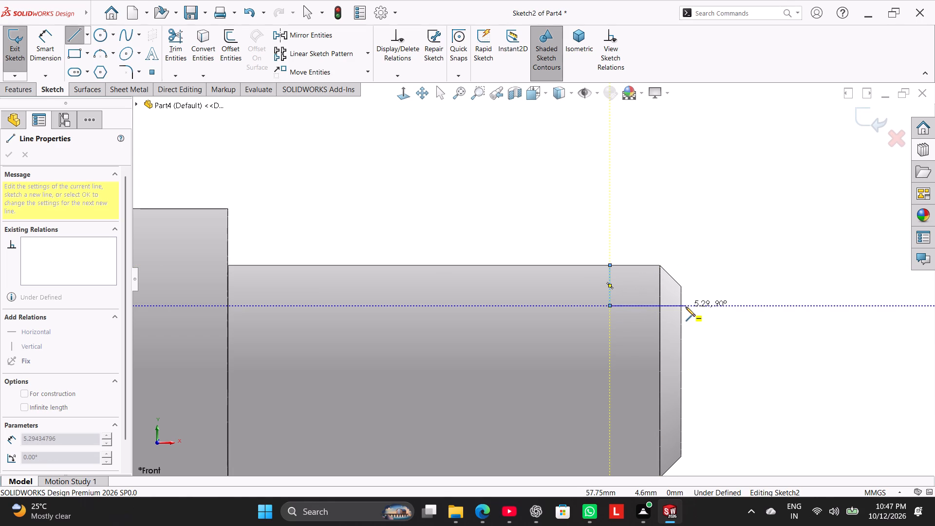
click(682, 308)
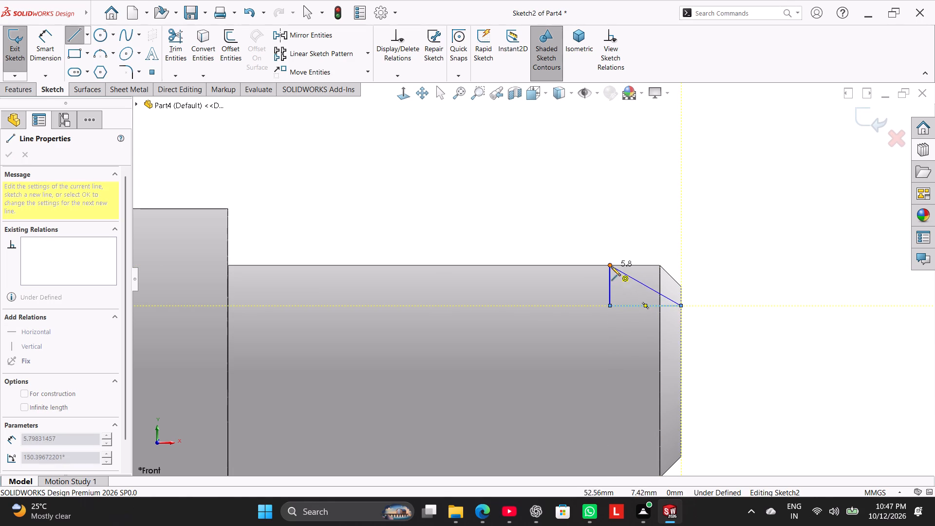
click(611, 266)
right_click(595, 220)
click(614, 223)
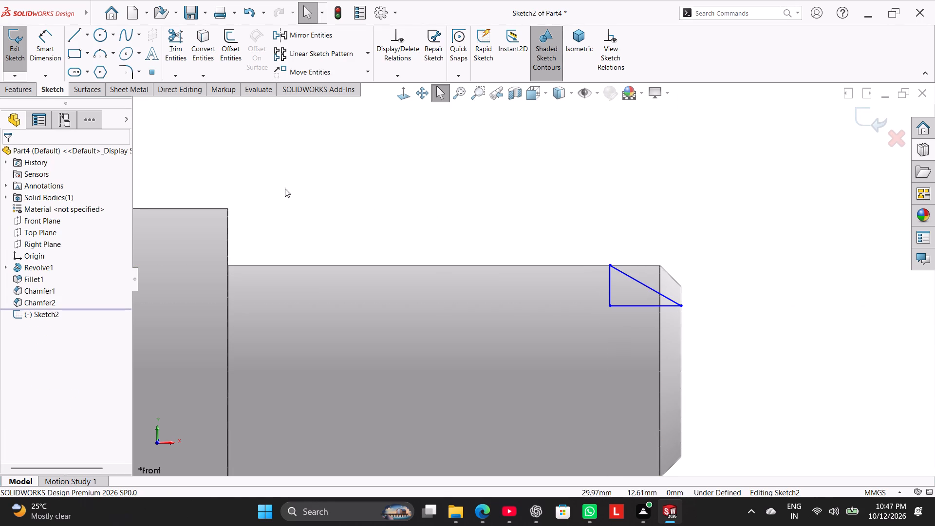
Dimension the angle between the triangle's sloping side and the shaft's end face at 30°.
click(54, 45)
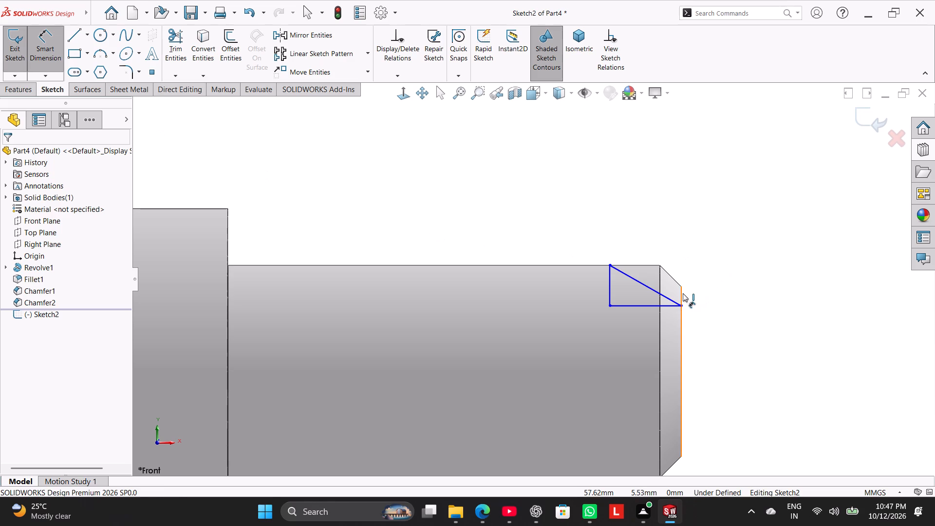
click(681, 293)
click(650, 289)
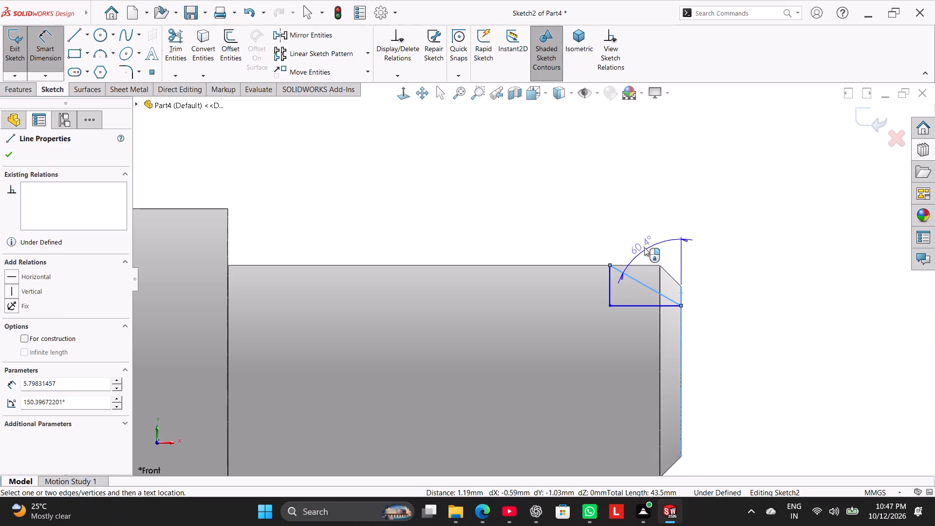
click(618, 196)
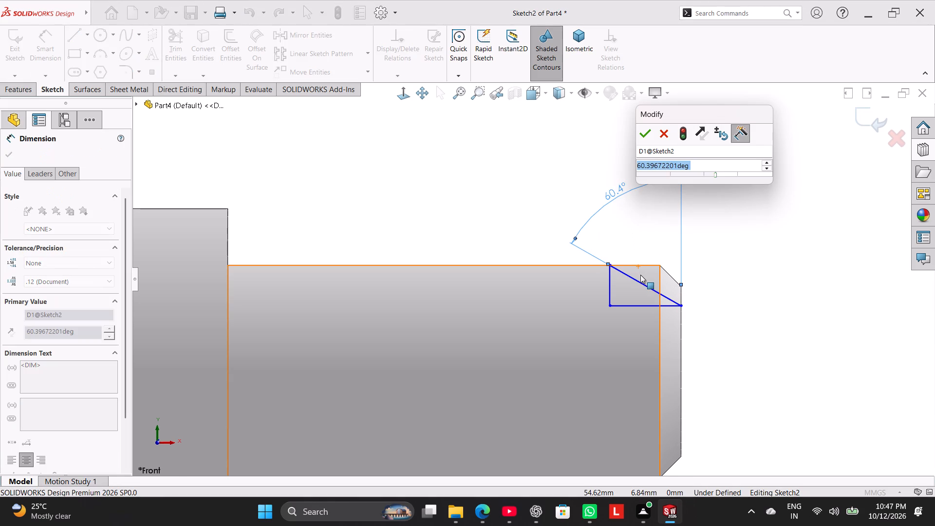
text(00)
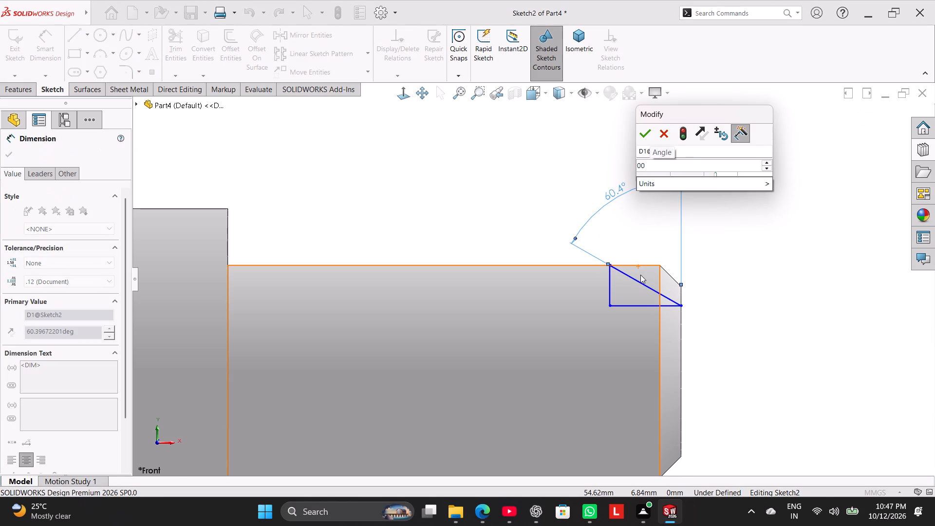
key(BackSpace)
key(BackSpace)
text(30)
key(Return)
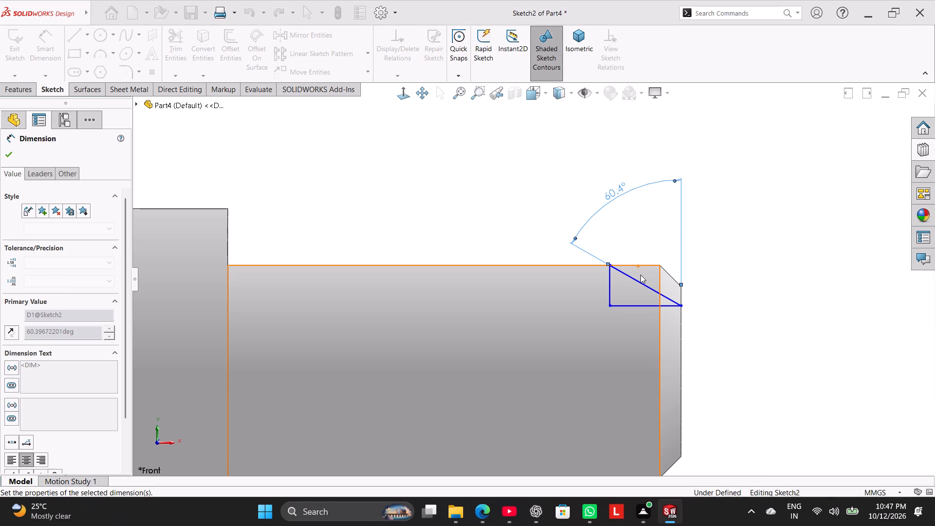
right_click(761, 288)
click(778, 319)
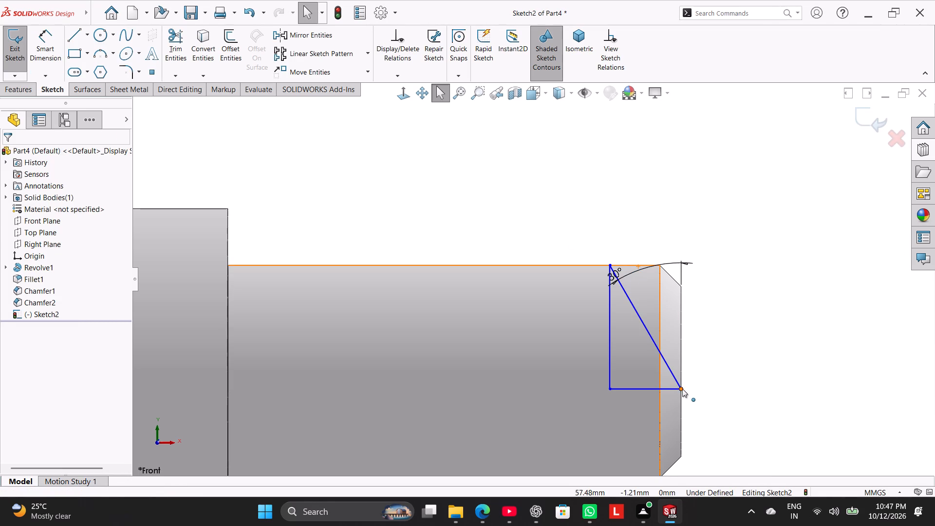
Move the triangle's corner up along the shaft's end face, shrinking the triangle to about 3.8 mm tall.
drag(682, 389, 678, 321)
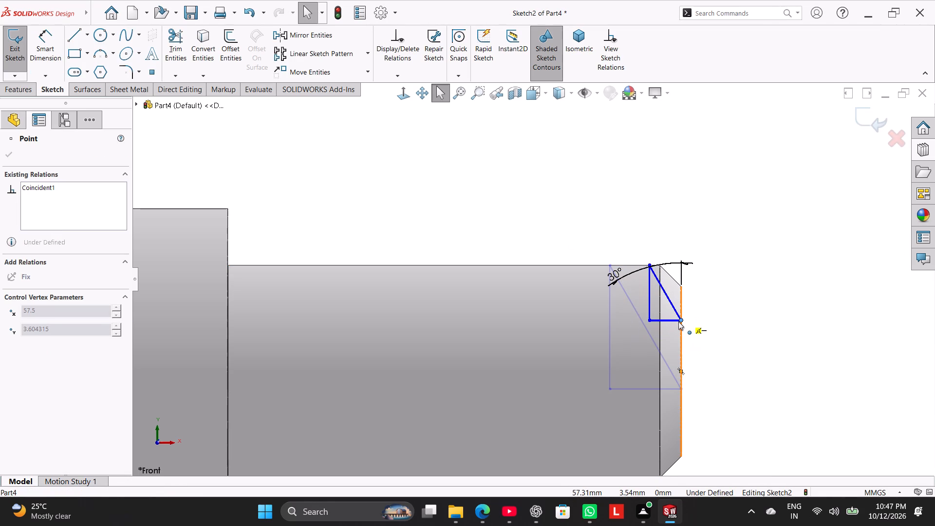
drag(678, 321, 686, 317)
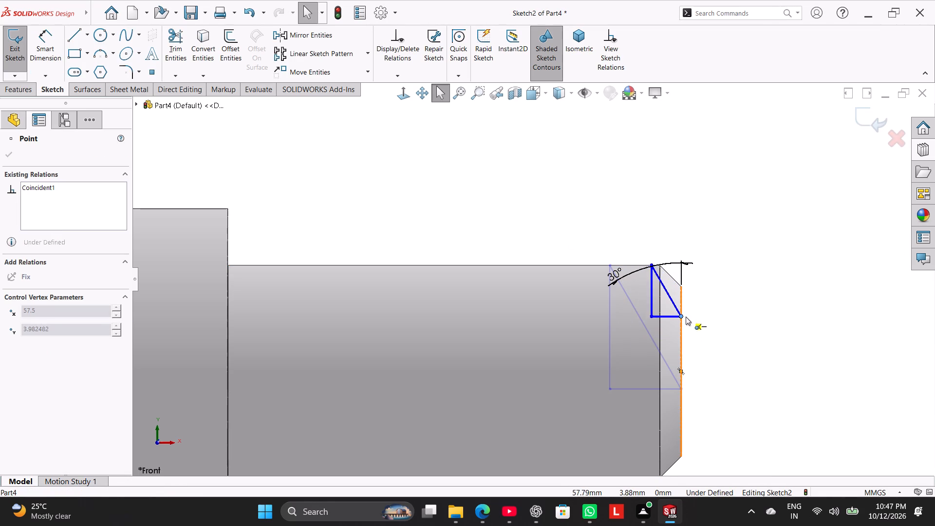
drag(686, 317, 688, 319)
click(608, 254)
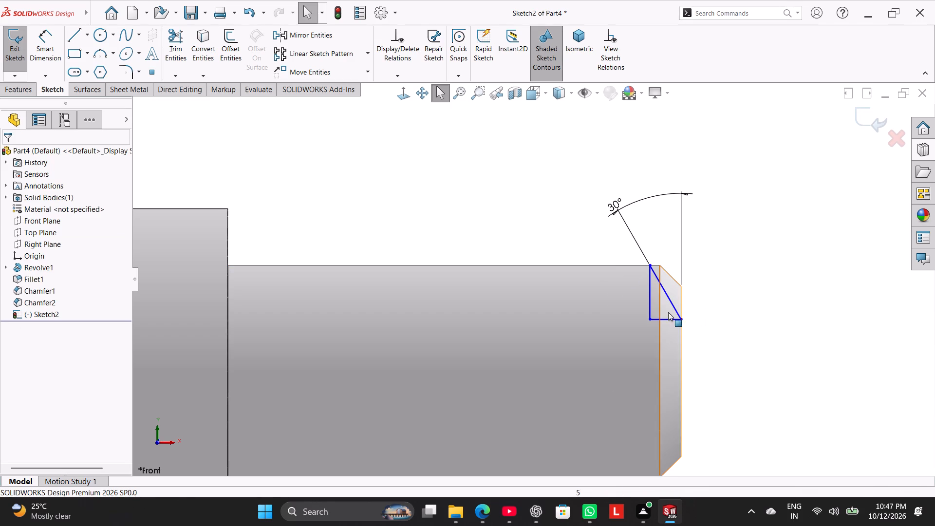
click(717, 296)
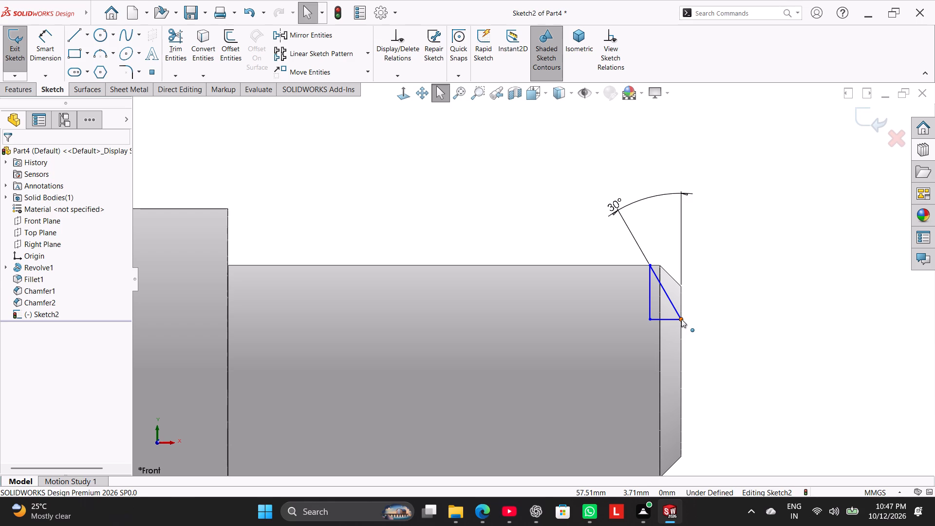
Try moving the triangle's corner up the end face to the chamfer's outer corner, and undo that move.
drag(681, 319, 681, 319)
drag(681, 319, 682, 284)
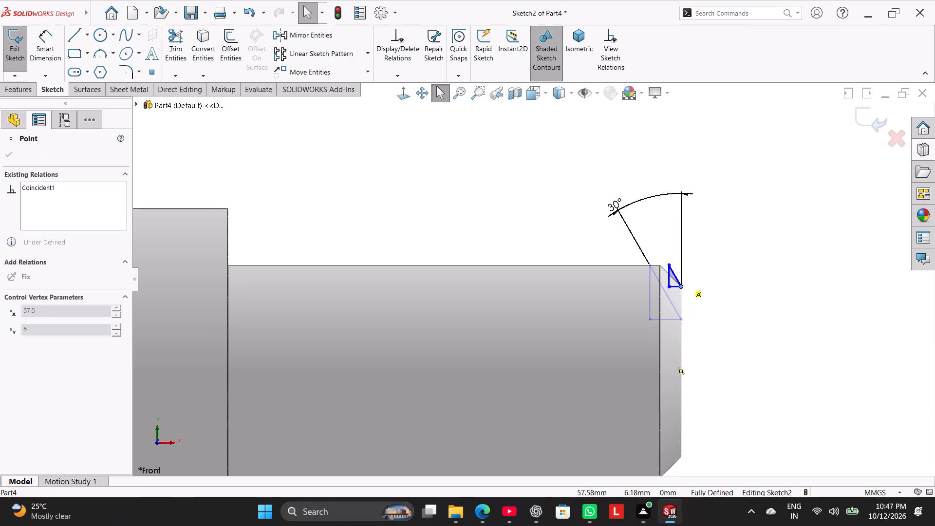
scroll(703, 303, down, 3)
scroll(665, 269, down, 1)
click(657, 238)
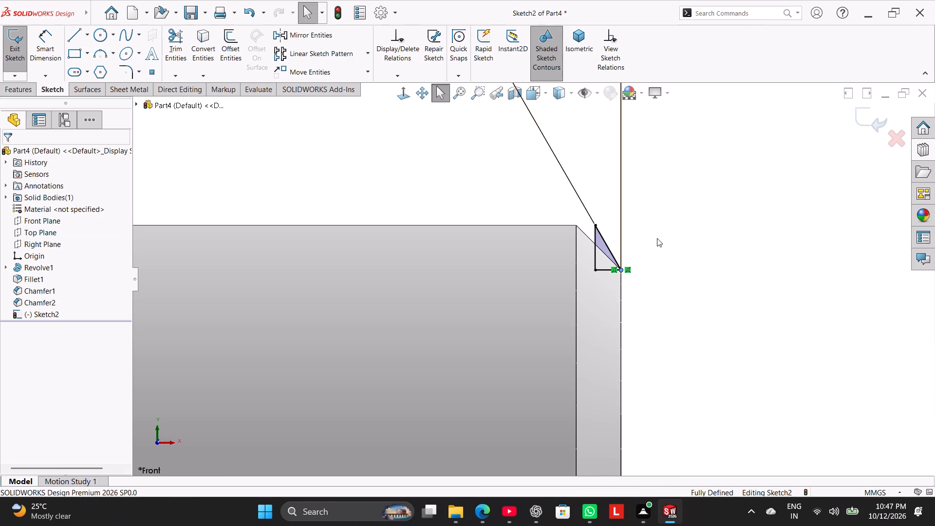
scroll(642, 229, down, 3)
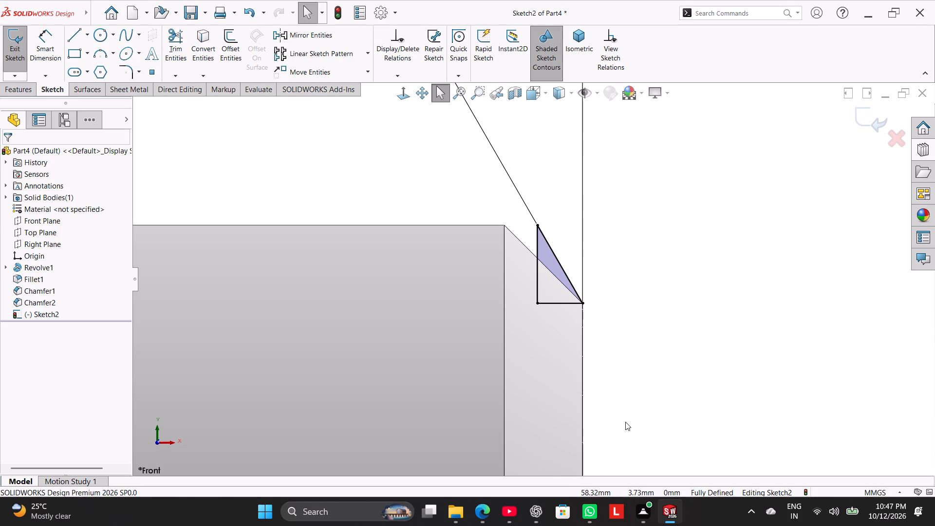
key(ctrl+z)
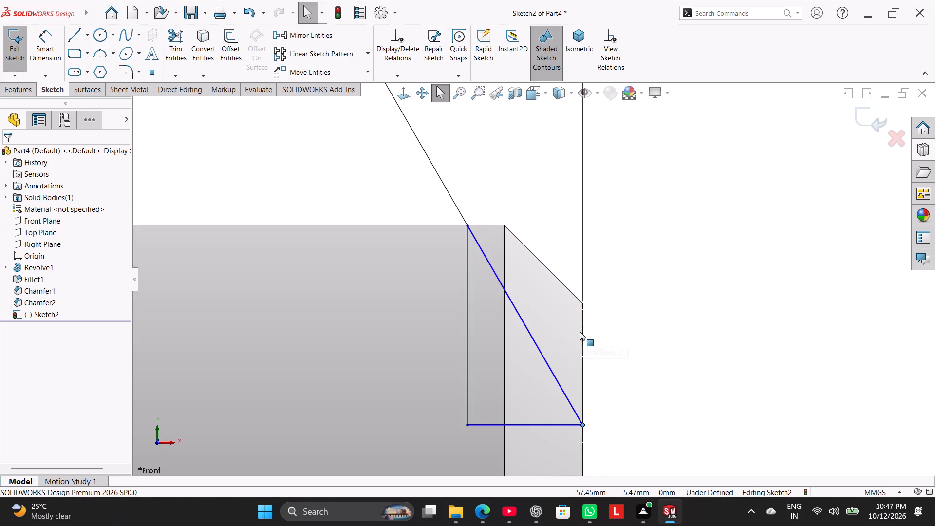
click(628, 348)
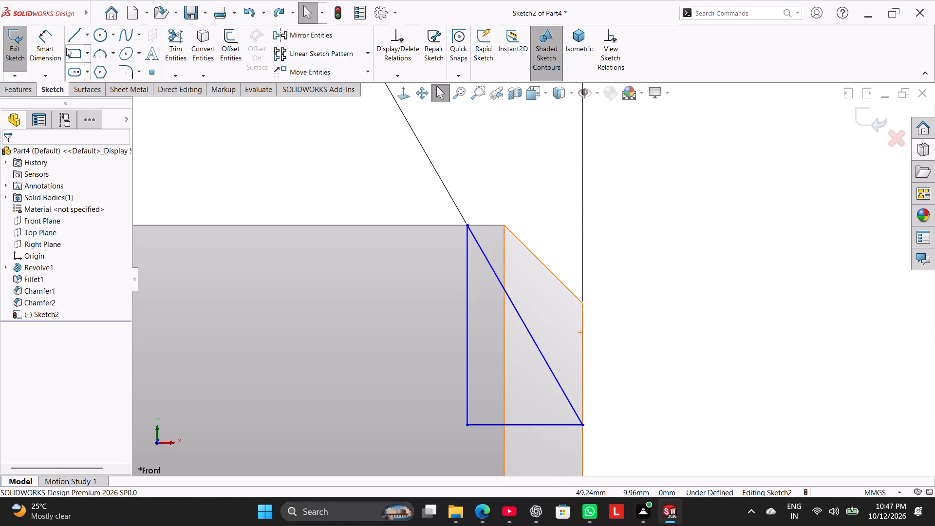
Dimension the triangle's vertical side at 2 mm.
click(52, 44)
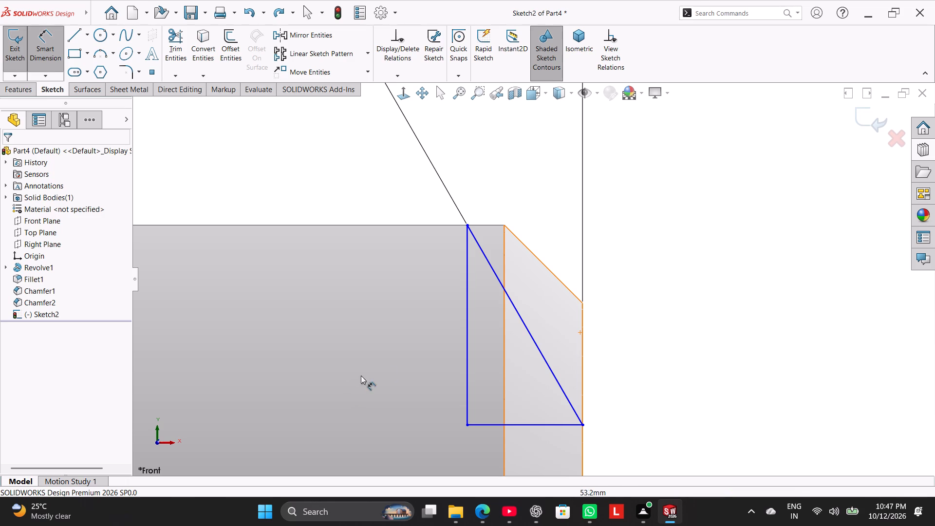
click(469, 285)
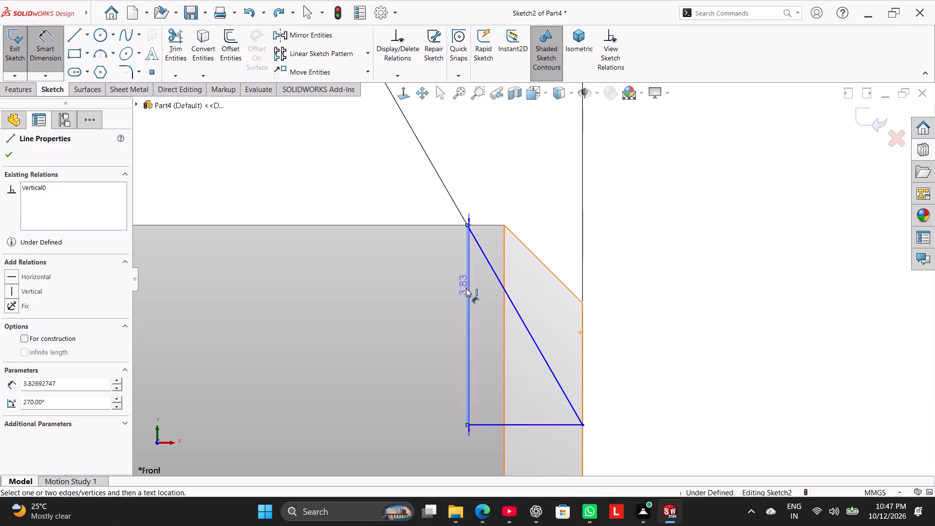
click(420, 328)
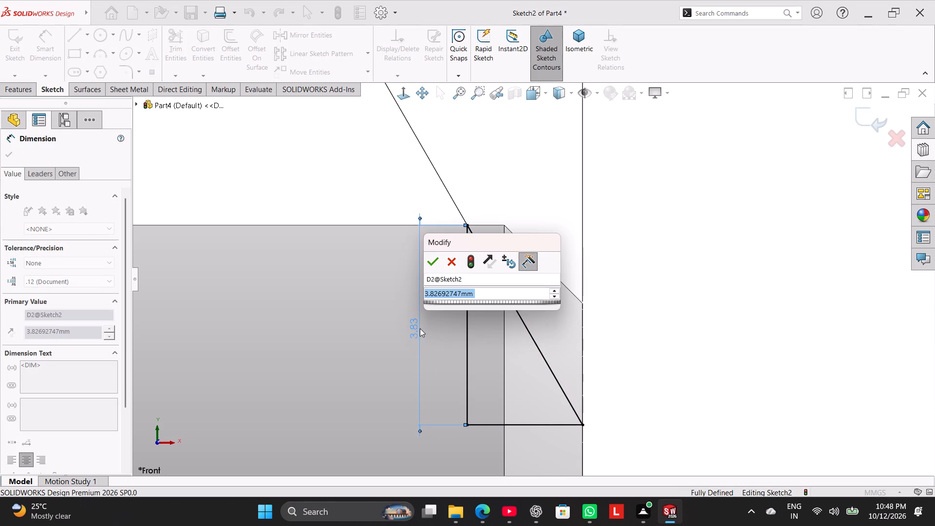
key(2)
key(Return)
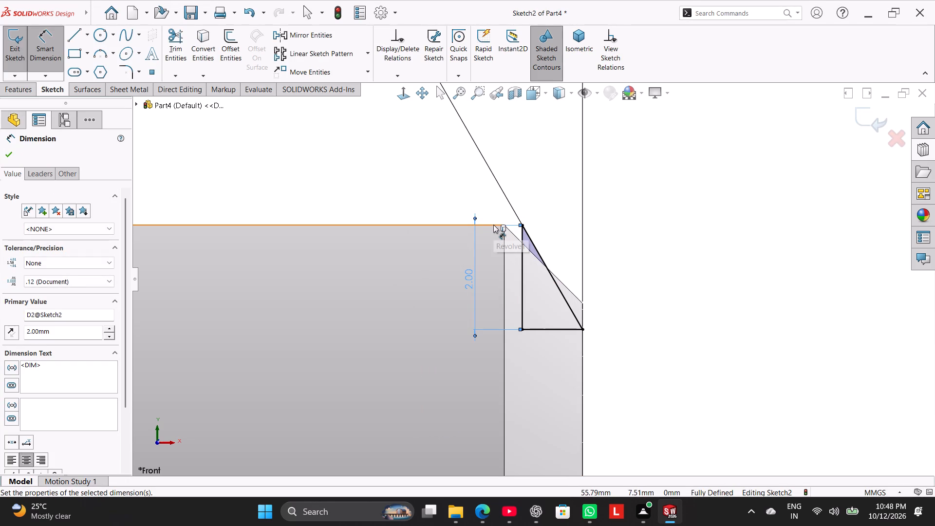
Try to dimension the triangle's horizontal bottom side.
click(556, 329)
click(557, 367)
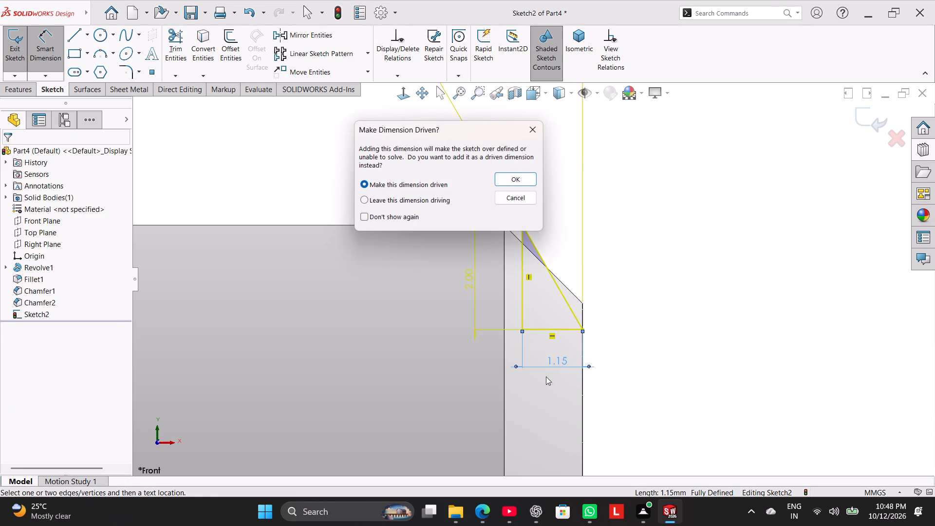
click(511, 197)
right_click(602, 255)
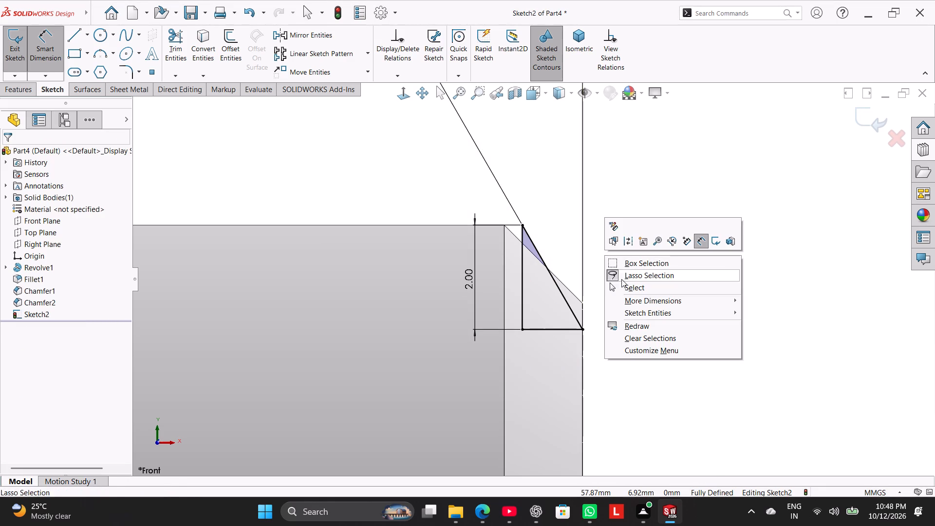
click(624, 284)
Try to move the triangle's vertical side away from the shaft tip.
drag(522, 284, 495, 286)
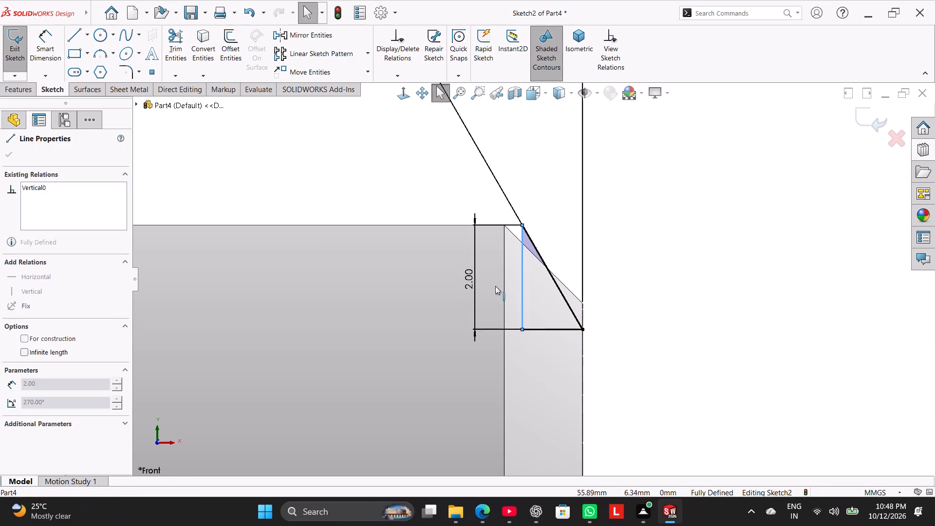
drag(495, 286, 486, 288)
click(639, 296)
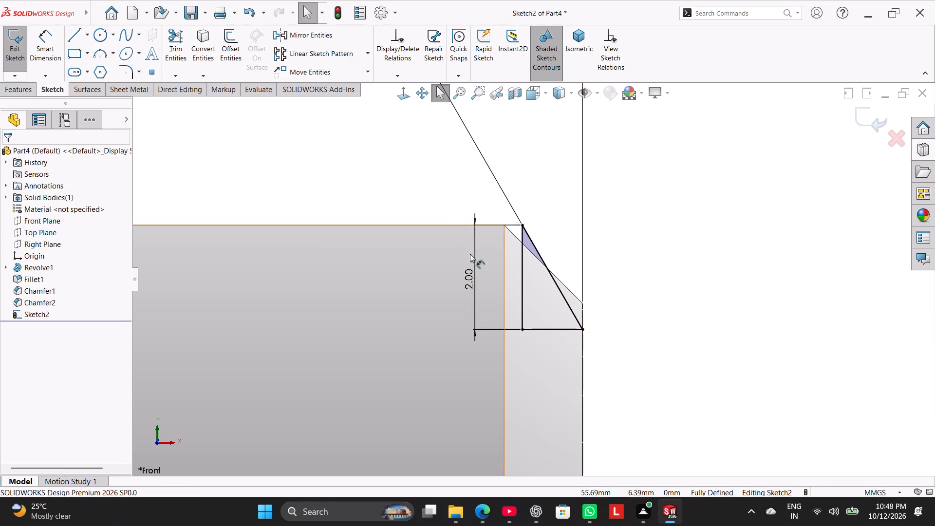
Set the length of the triangle's vertical side to 1 mm.
double_click(464, 270)
key(1)
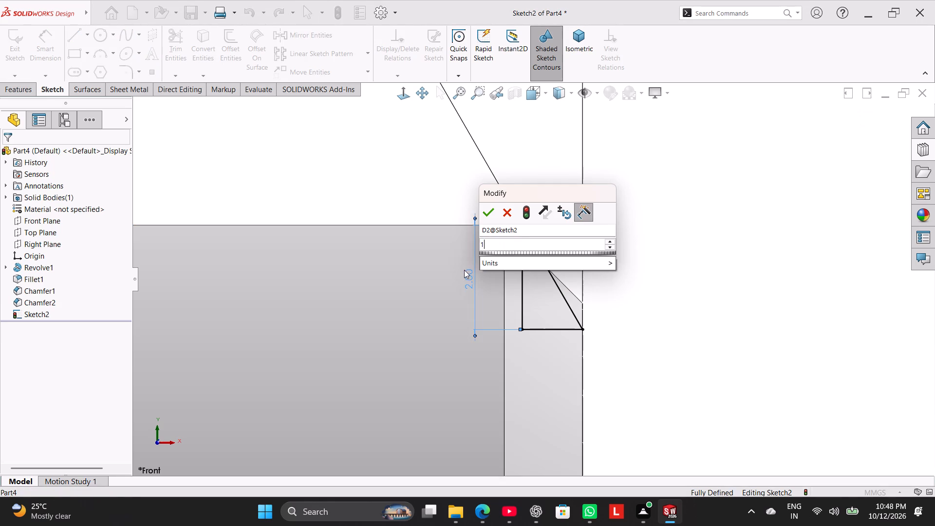
key(Return)
click(642, 279)
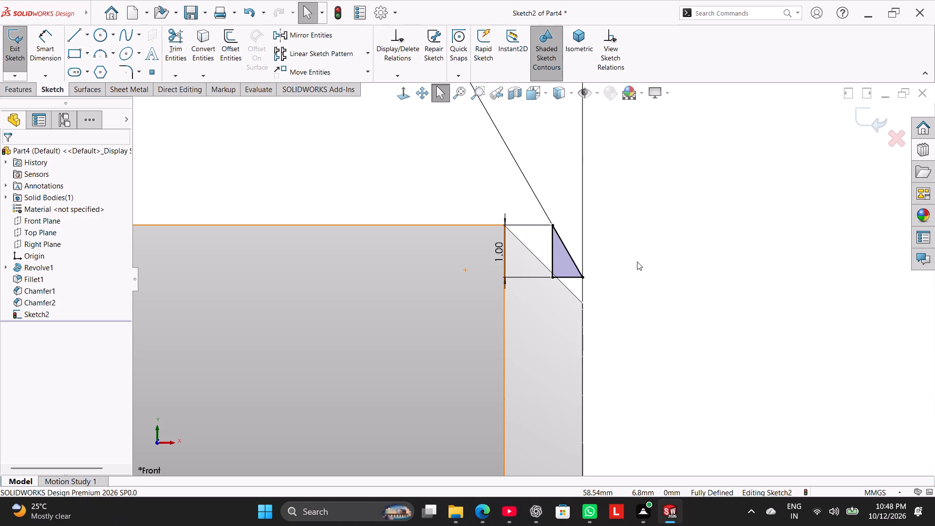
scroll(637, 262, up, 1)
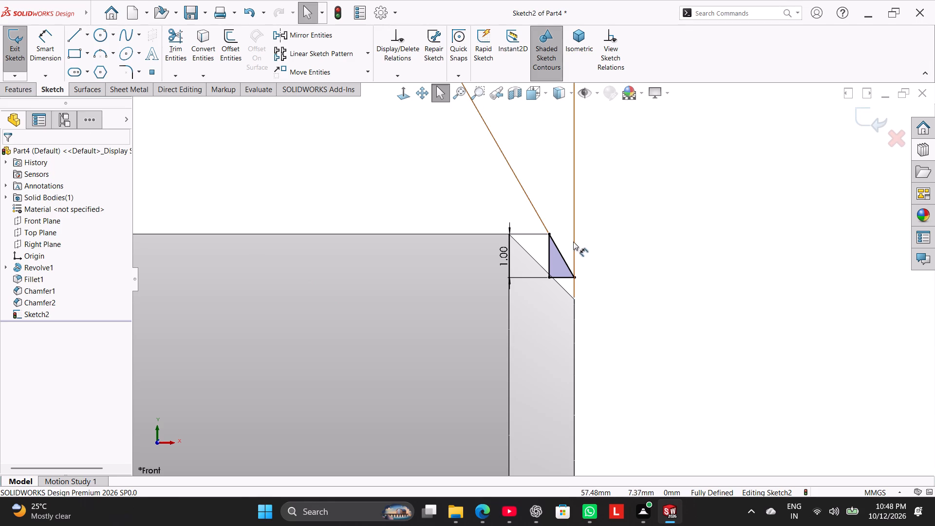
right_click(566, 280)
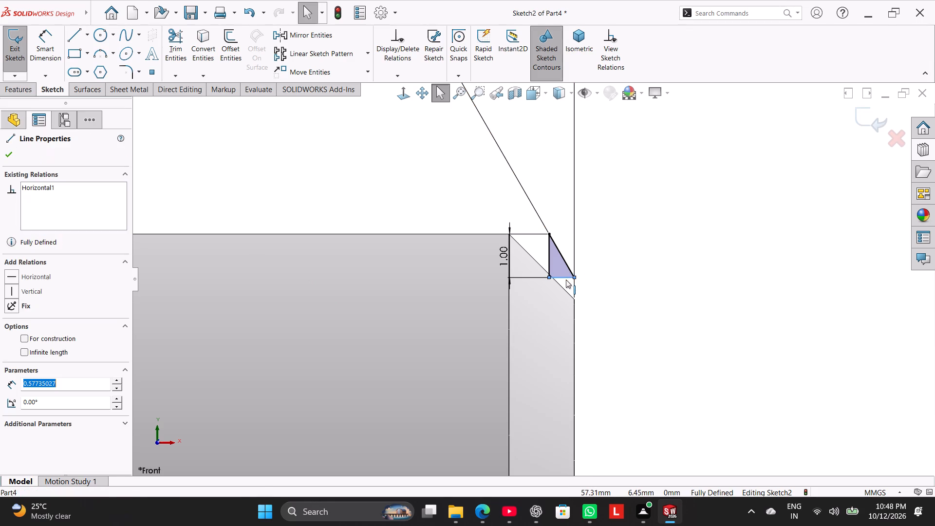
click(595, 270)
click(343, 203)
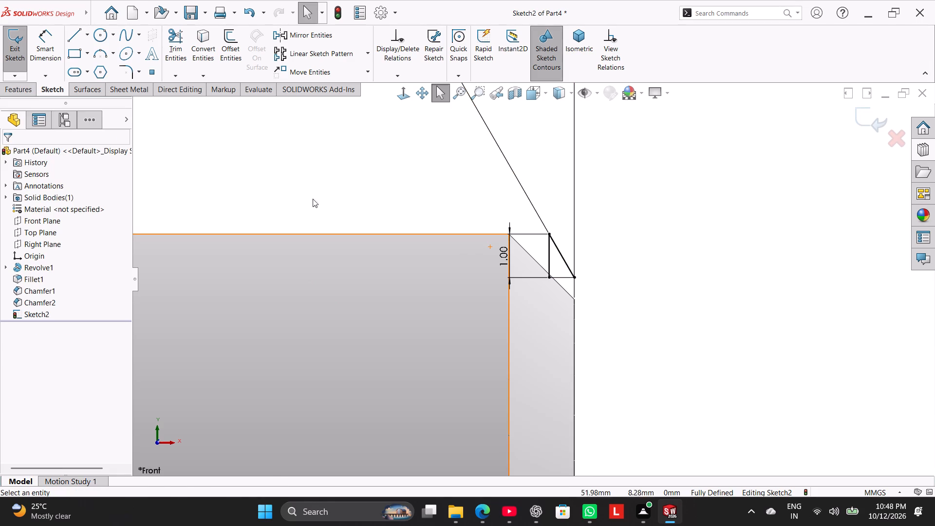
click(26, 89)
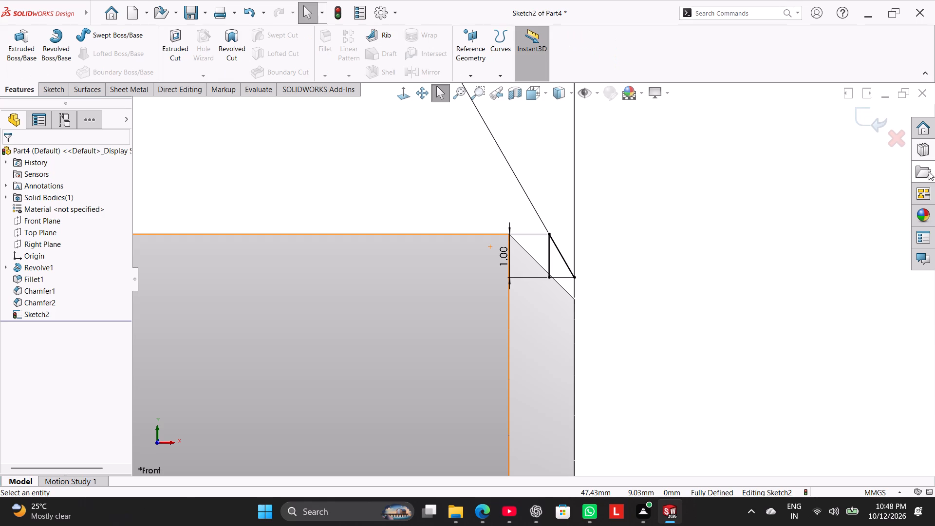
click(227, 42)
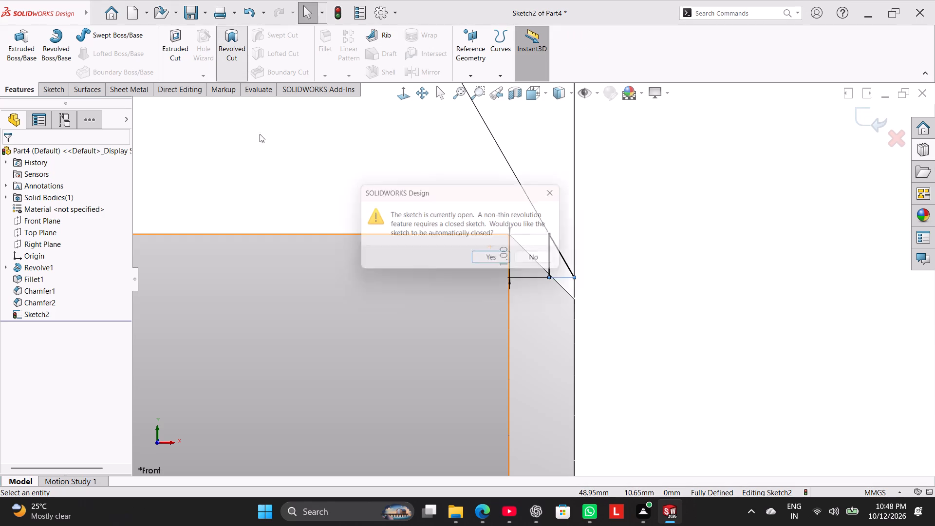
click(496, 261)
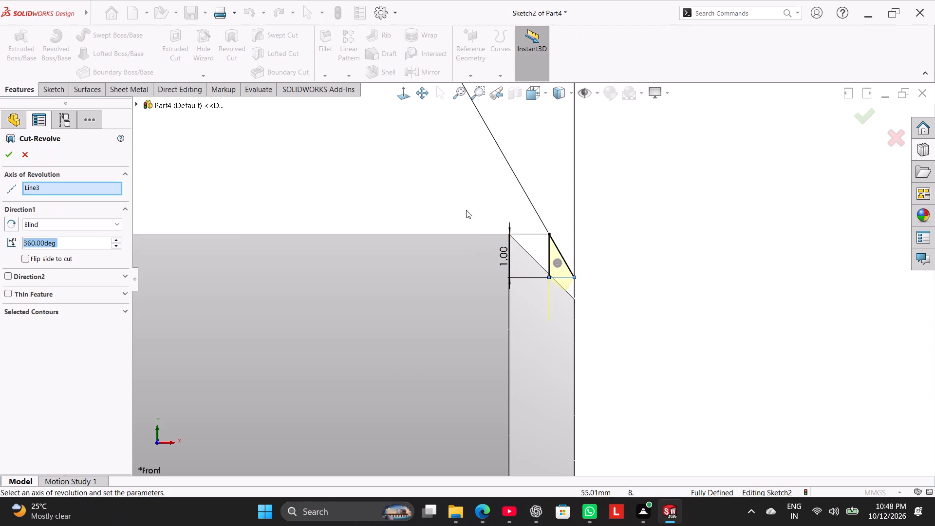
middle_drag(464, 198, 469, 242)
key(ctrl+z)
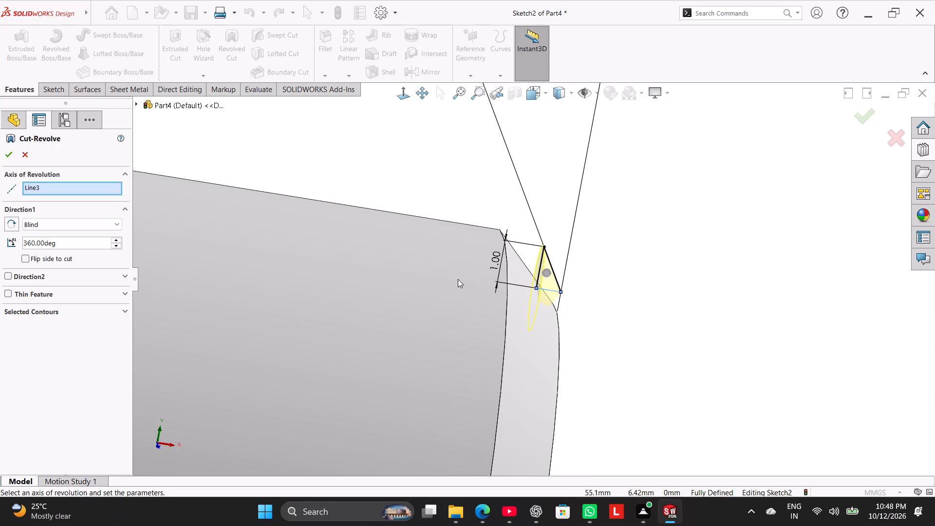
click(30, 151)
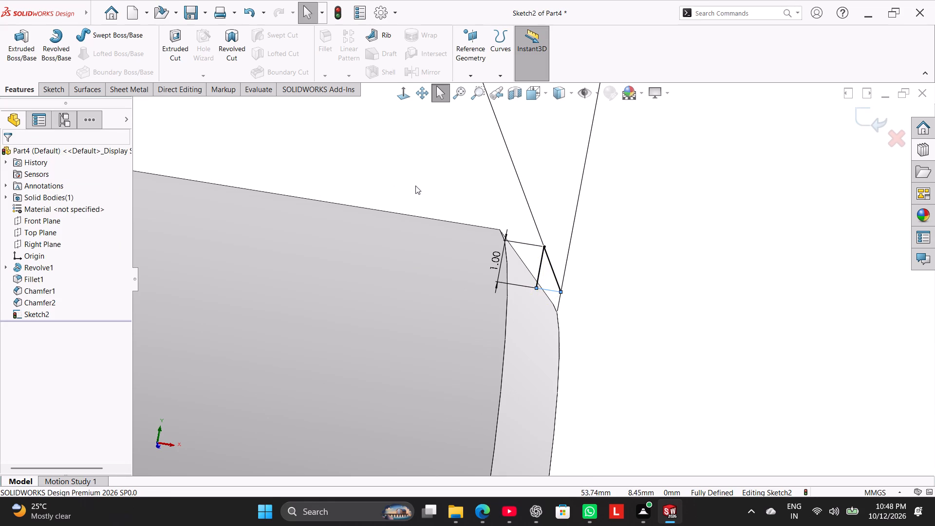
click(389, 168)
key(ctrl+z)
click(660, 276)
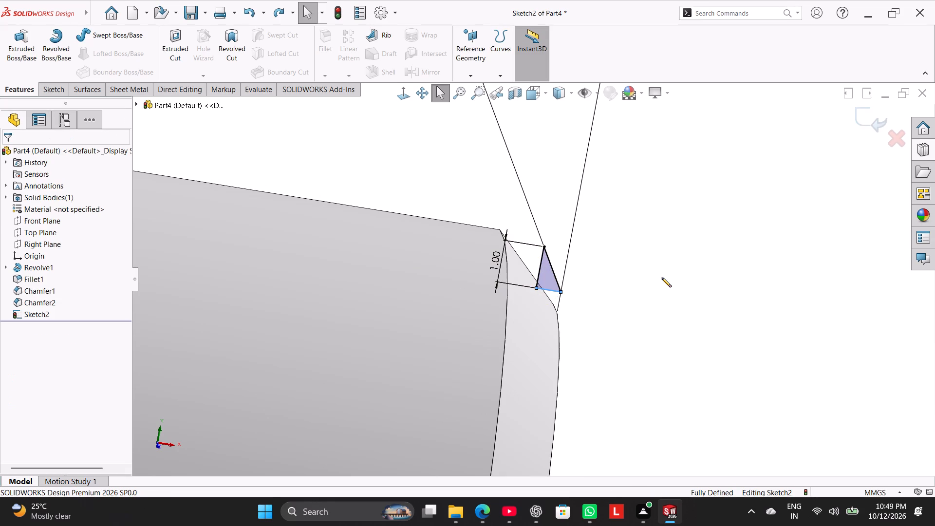
Draw a horizontal centerline along the shaft axis from the shoulder of the long end section to the shaft tip.
scroll(567, 269, up, 9)
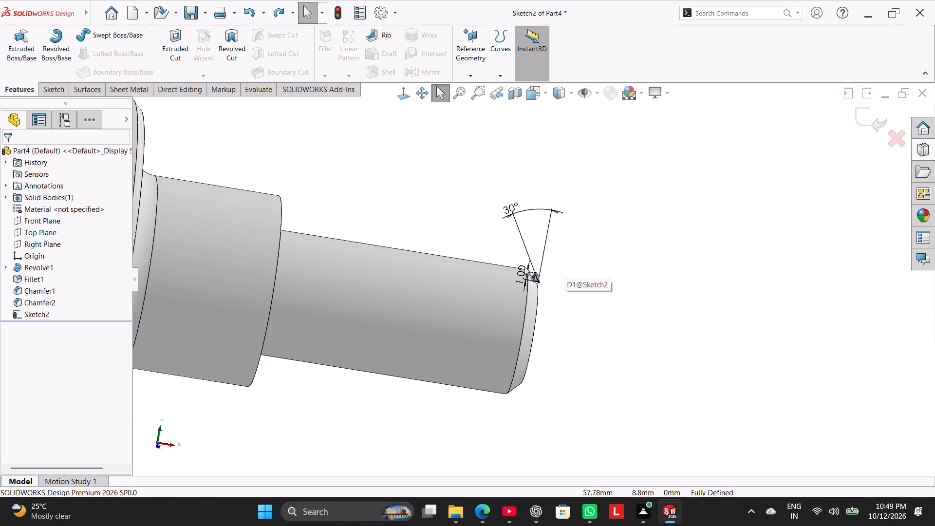
click(399, 99)
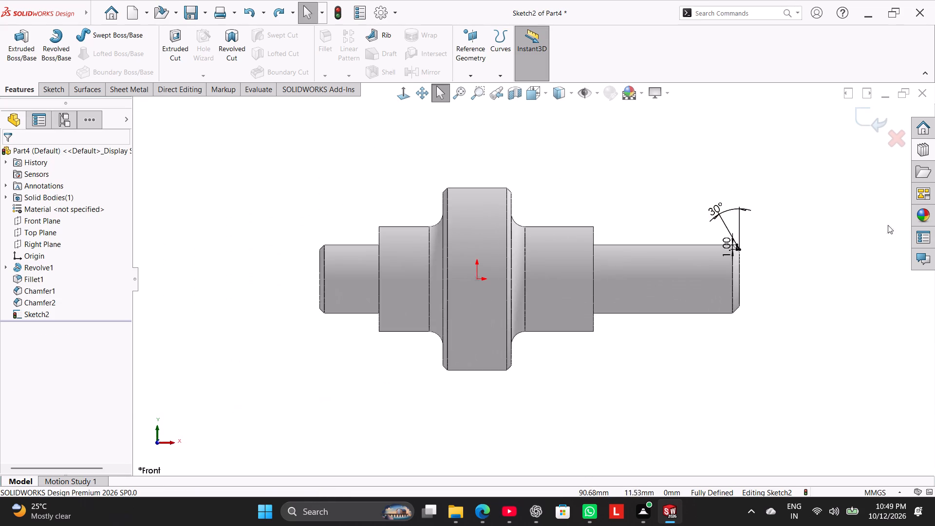
scroll(848, 230, down, 4)
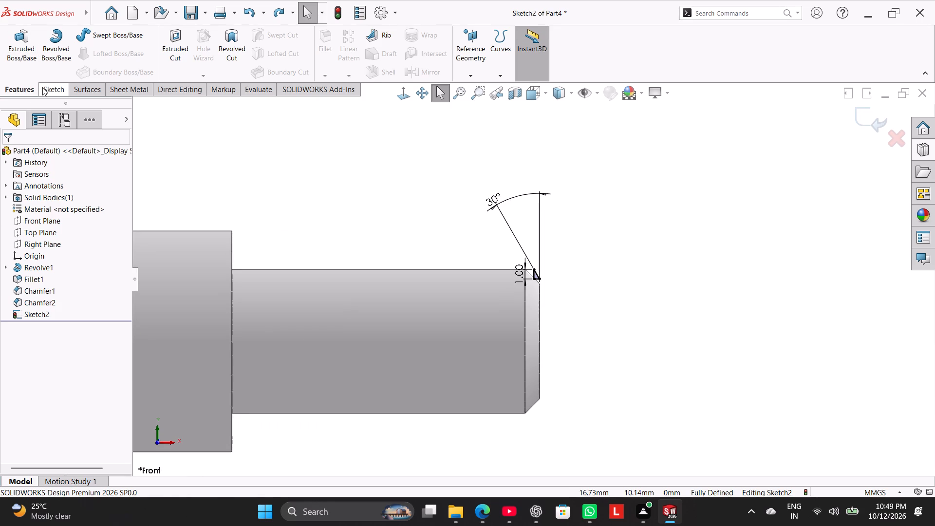
click(43, 87)
click(90, 39)
click(95, 64)
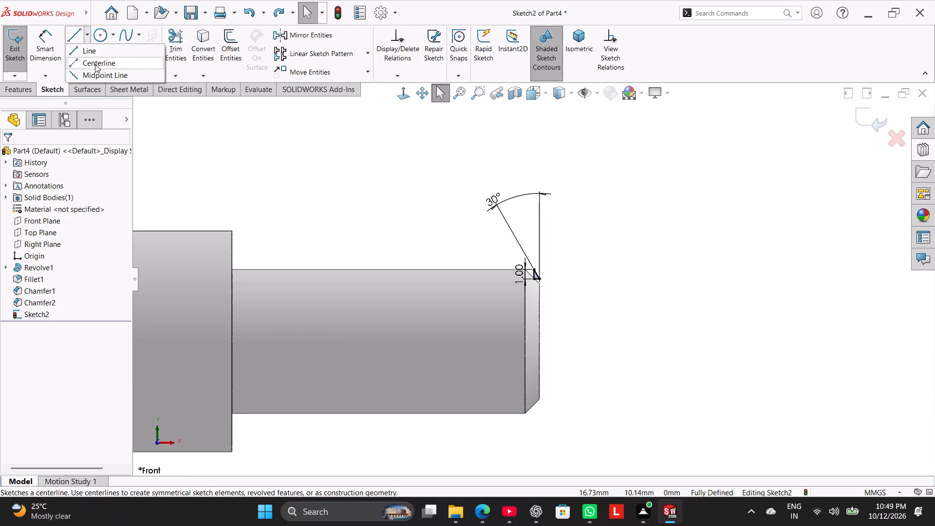
click(230, 343)
click(539, 339)
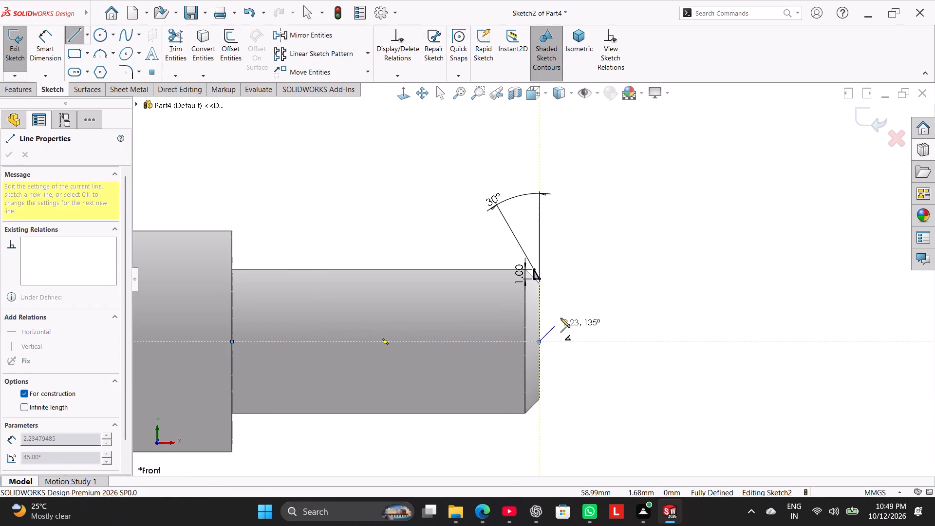
right_click(568, 289)
click(587, 297)
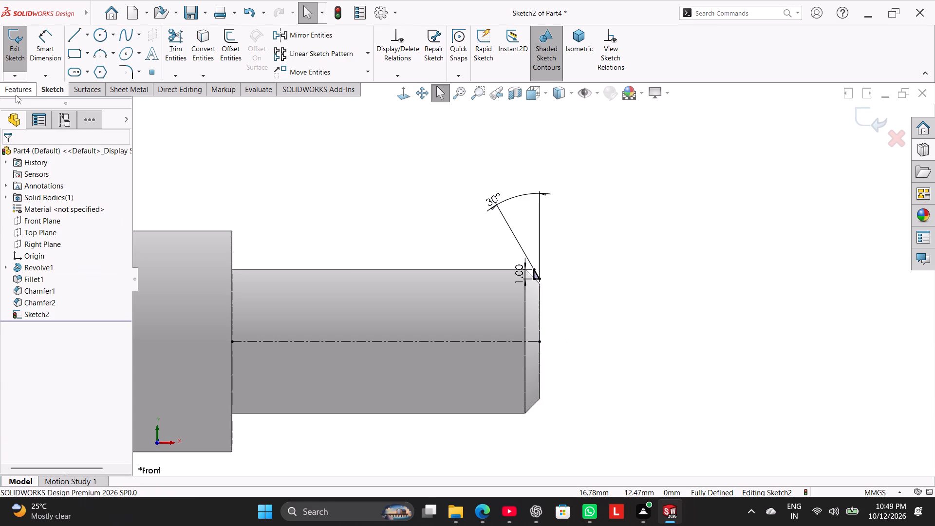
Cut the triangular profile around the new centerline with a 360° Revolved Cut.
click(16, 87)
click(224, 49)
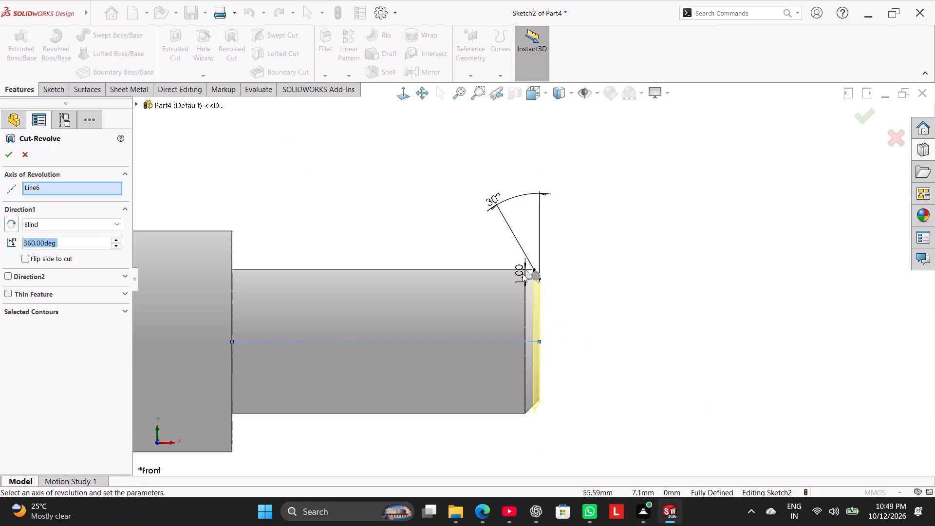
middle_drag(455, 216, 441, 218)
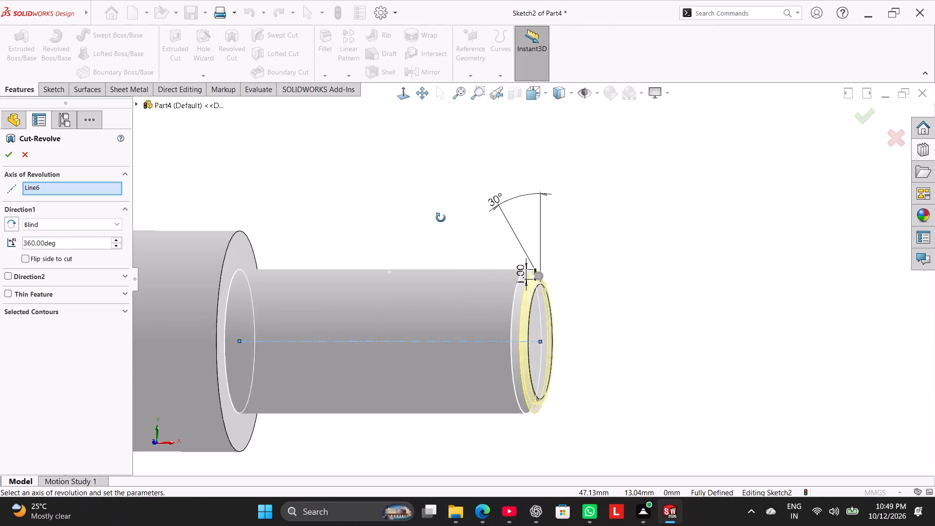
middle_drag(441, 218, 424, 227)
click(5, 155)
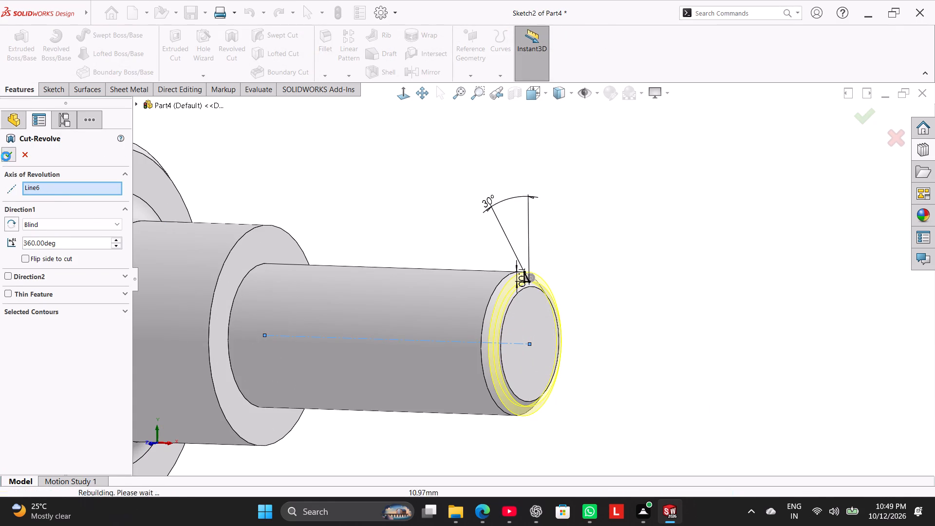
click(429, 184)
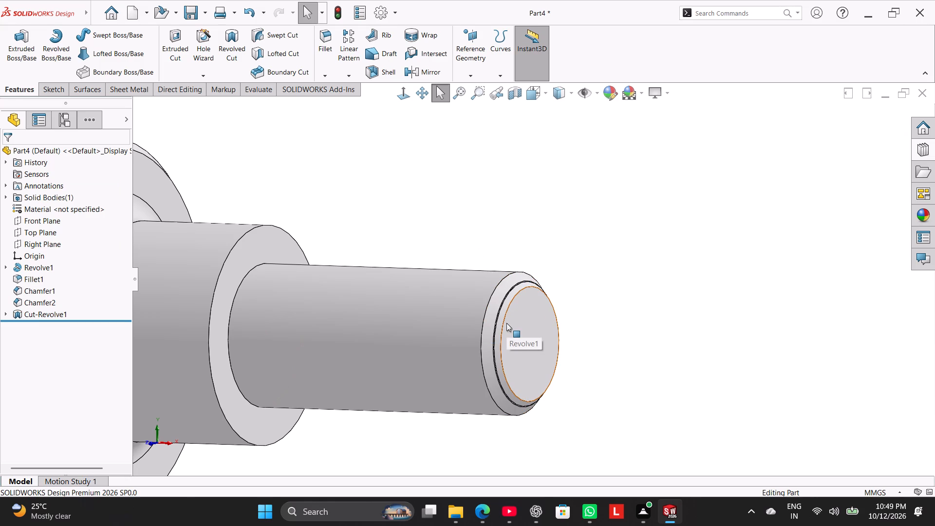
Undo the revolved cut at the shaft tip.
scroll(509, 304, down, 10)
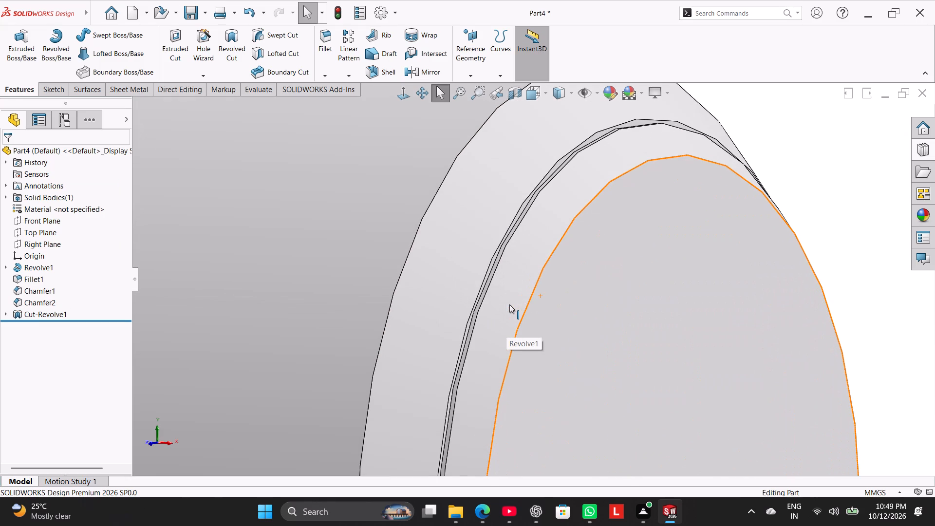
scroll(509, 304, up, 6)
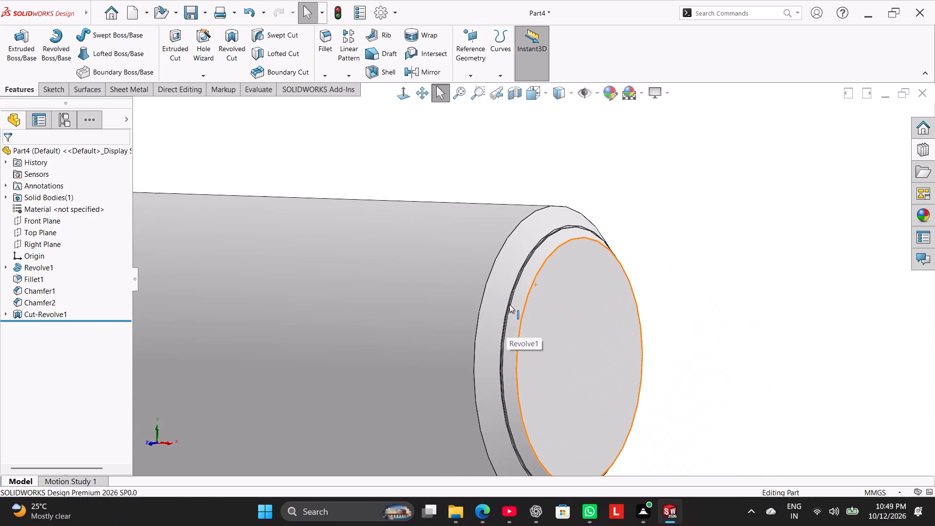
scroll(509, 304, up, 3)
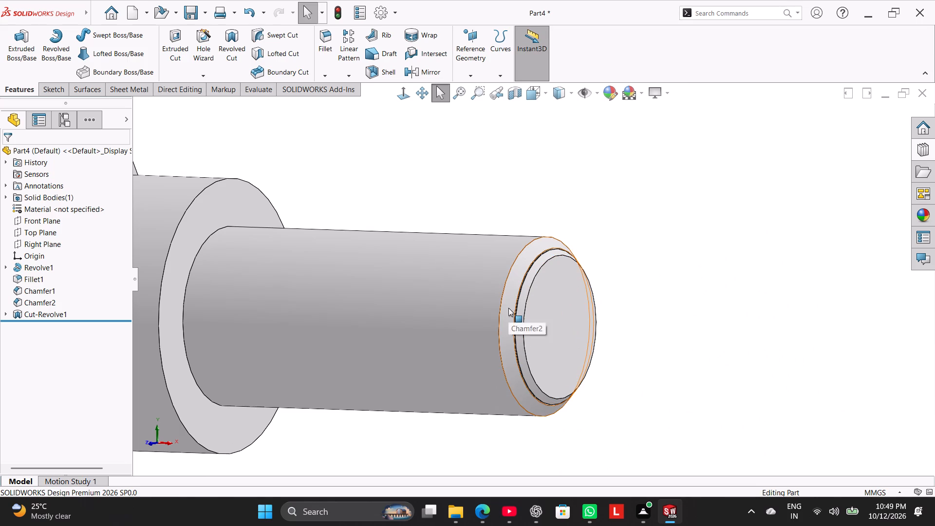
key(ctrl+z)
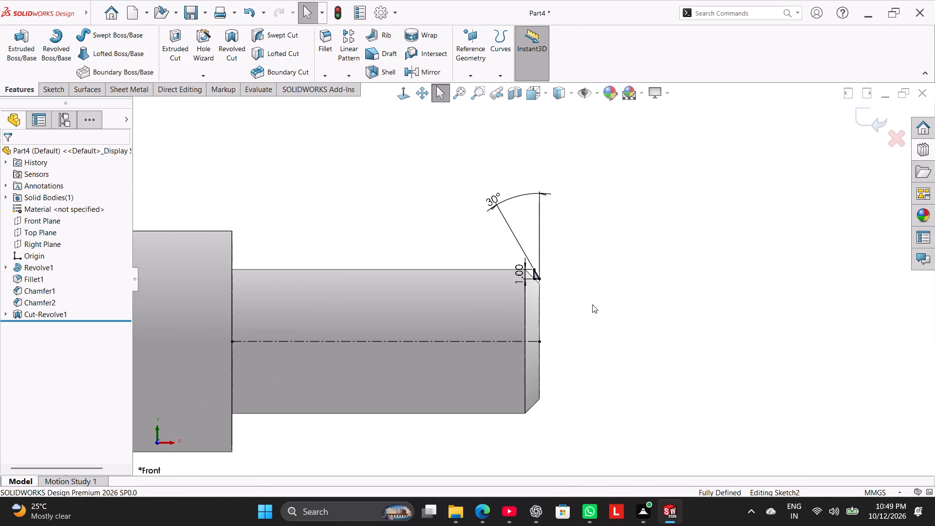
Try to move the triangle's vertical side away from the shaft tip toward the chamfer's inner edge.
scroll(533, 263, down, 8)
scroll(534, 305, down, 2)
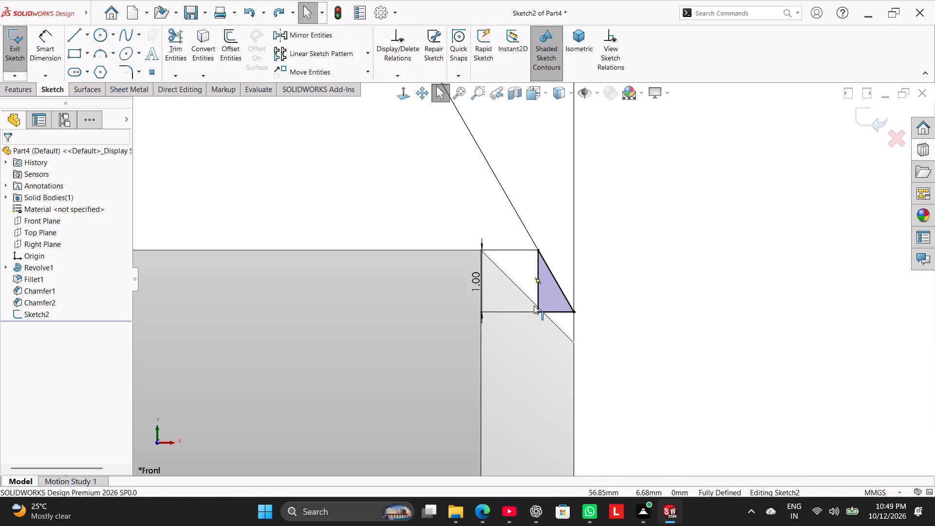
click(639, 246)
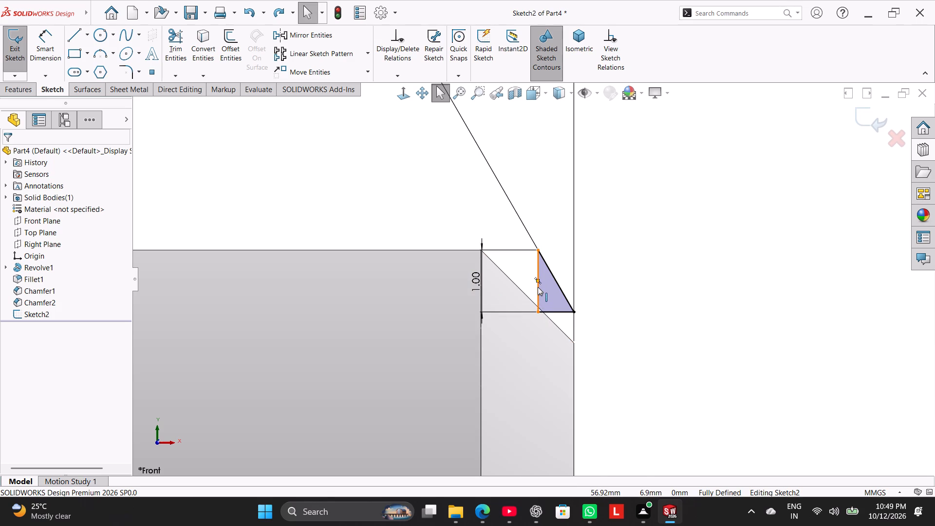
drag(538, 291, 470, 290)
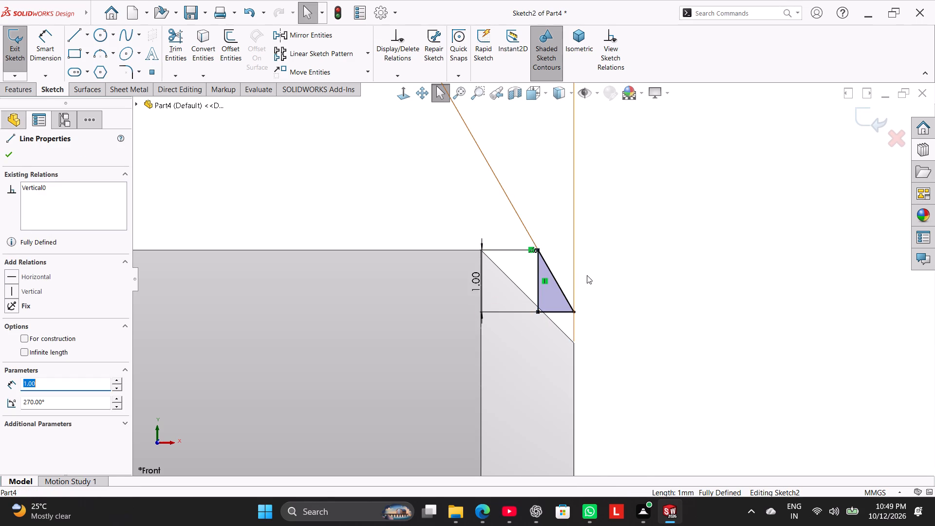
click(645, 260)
Delete the triangle's vertical side.
scroll(538, 212, up, 1)
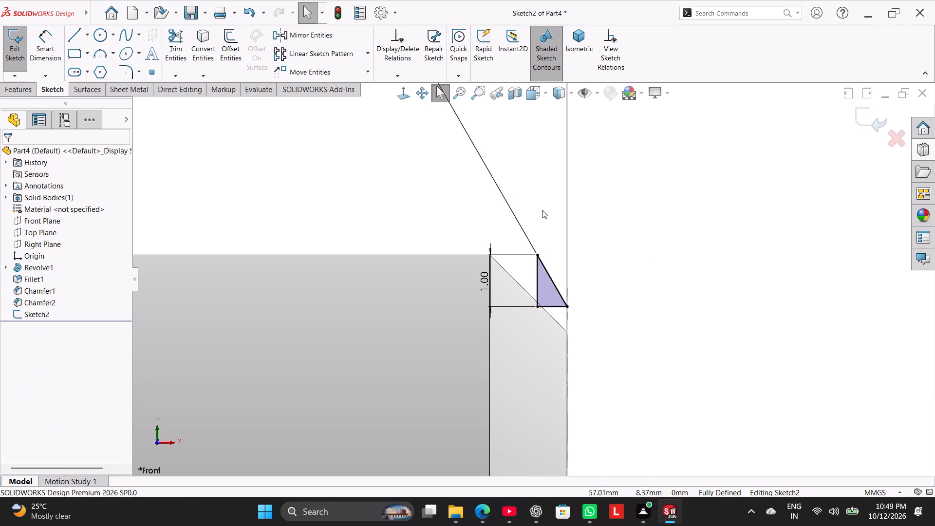
scroll(546, 274, up, 4)
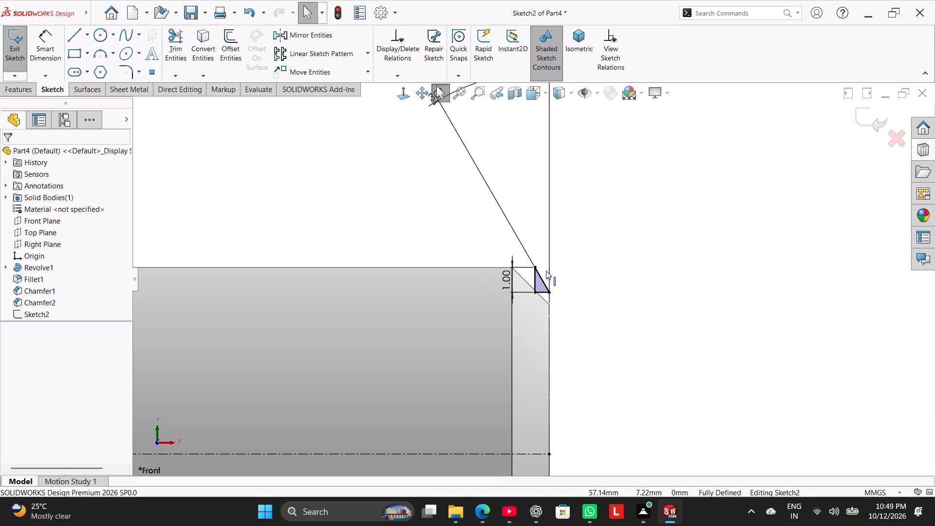
scroll(546, 271, up, 1)
scroll(546, 271, down, 8)
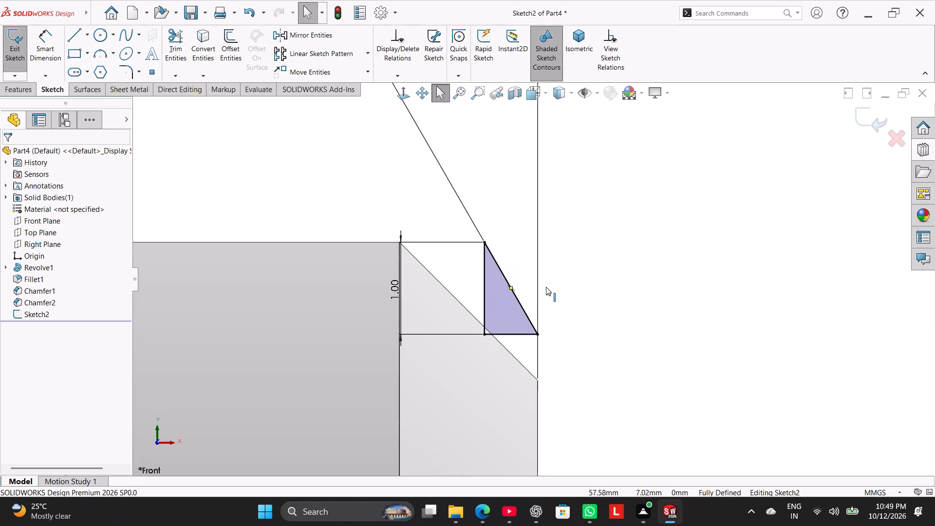
right_click(483, 307)
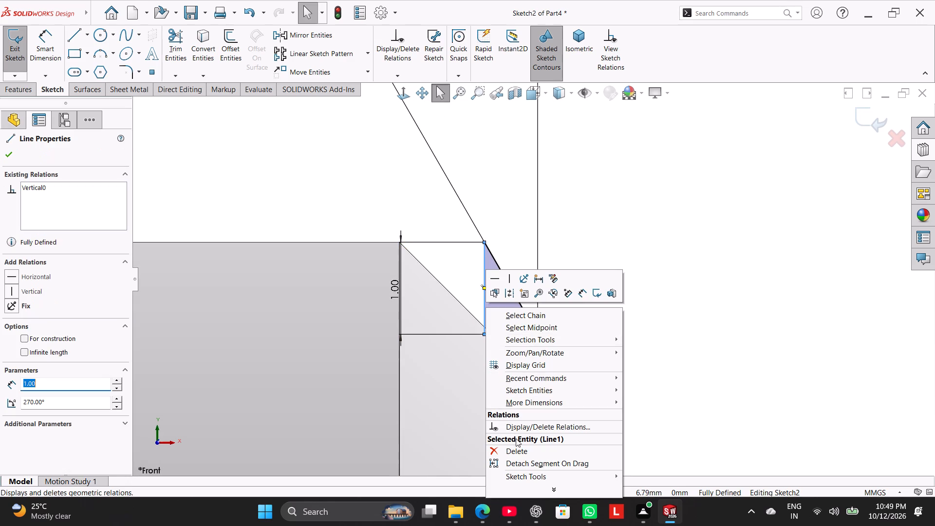
click(634, 228)
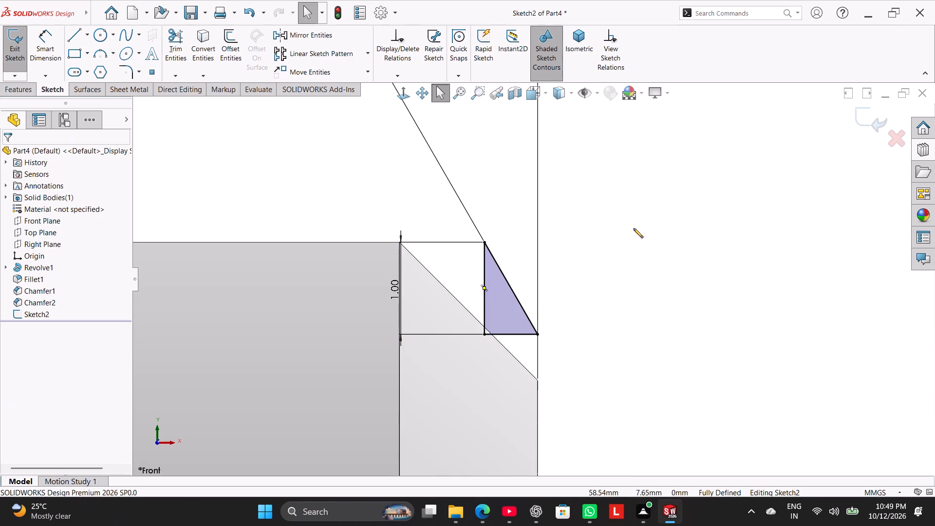
right_click(483, 277)
click(507, 417)
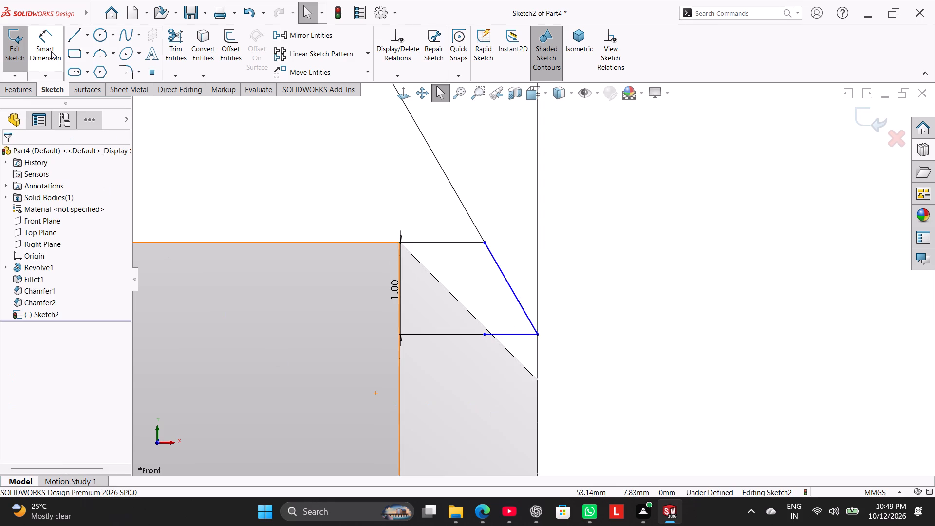
Sketch a horizontal line from the slanted line's upper end to the chamfer's inner corner, continuing with a vertical line down to the lower side's level.
click(70, 34)
click(484, 245)
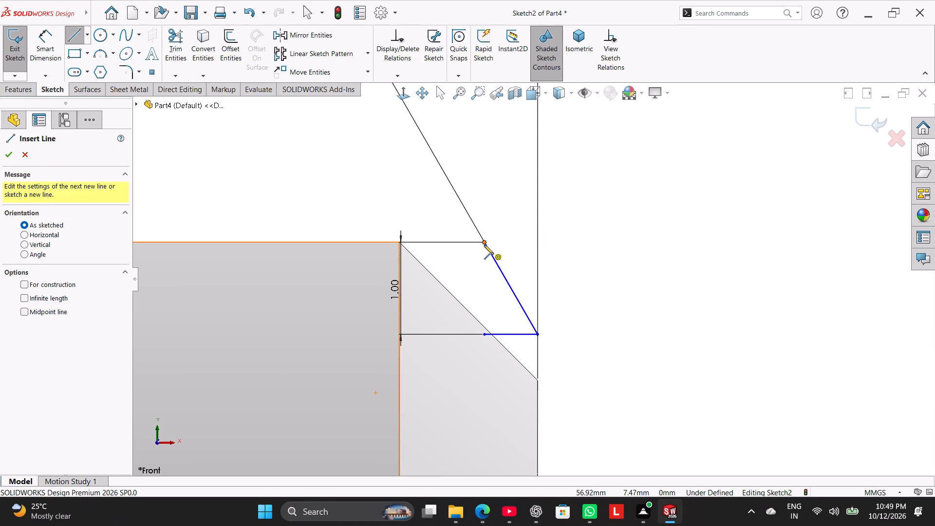
click(400, 241)
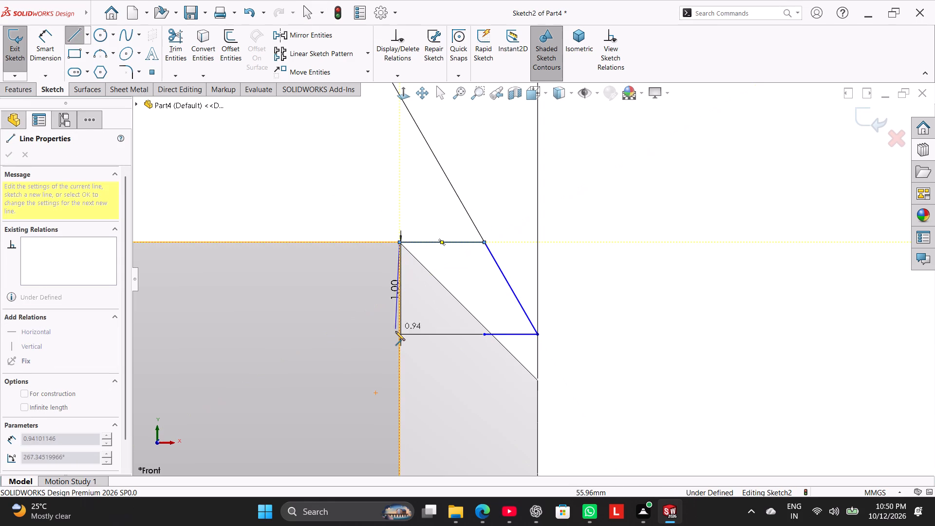
click(398, 335)
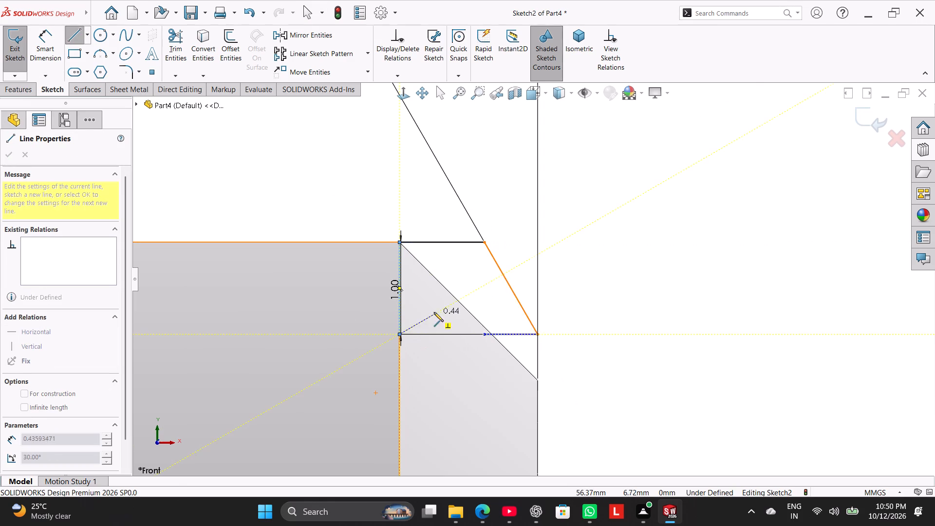
right_click(434, 312)
click(444, 319)
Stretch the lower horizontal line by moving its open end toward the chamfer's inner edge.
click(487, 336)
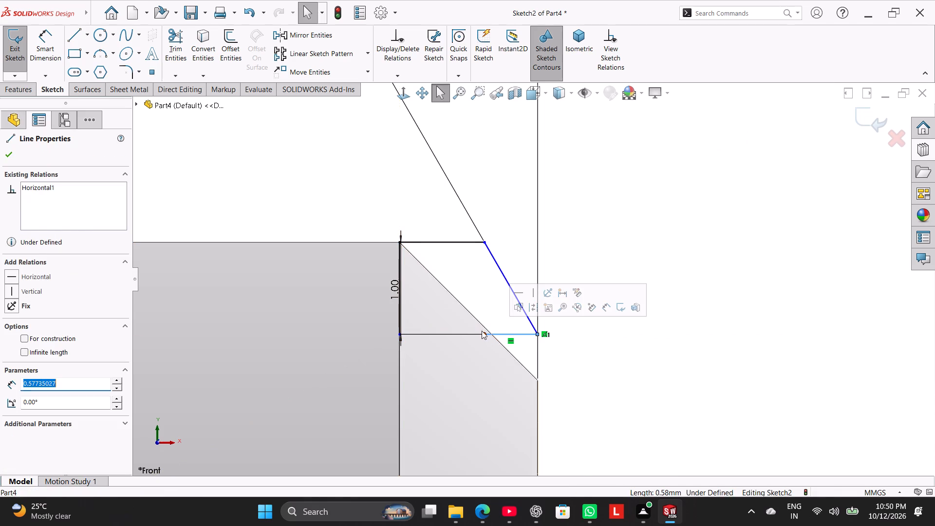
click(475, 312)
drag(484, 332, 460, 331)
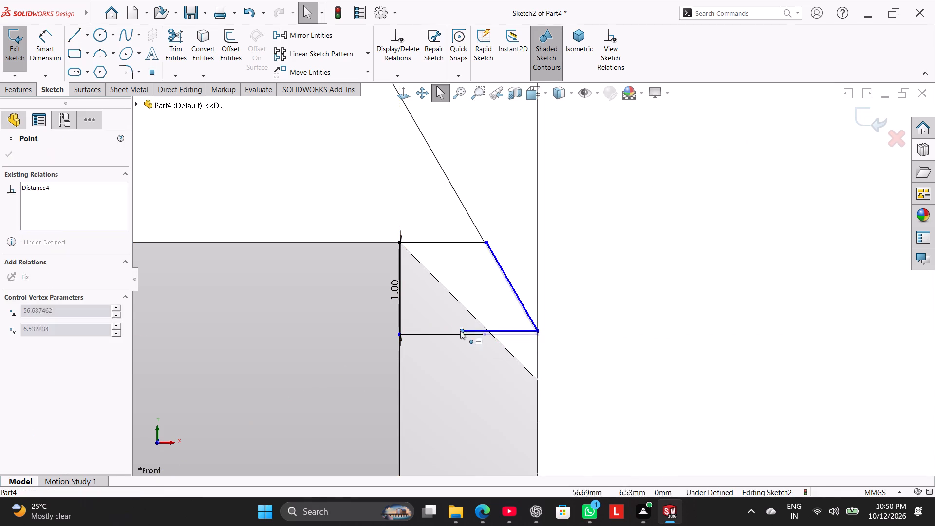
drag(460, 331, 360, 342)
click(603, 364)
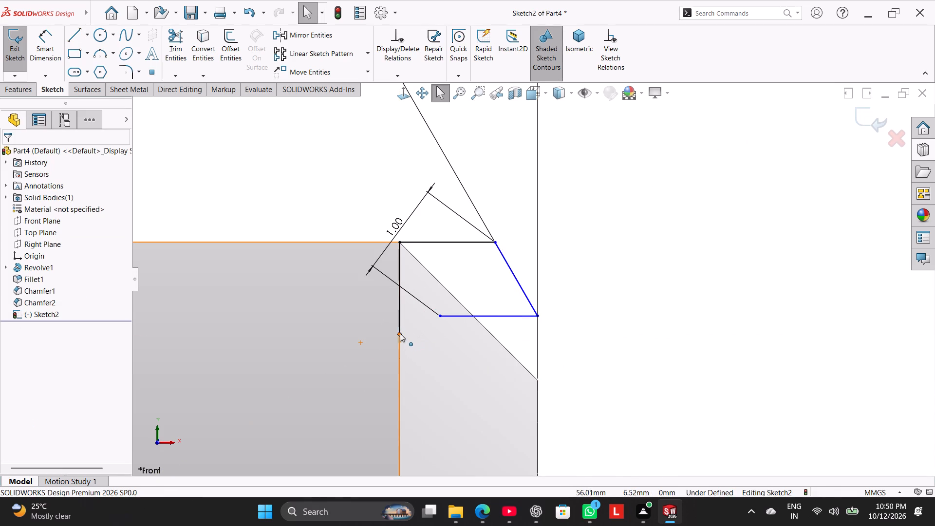
Shorten the vertical line on the chamfer's inner edge so its lower end is level with the lower horizontal line.
drag(396, 338, 395, 315)
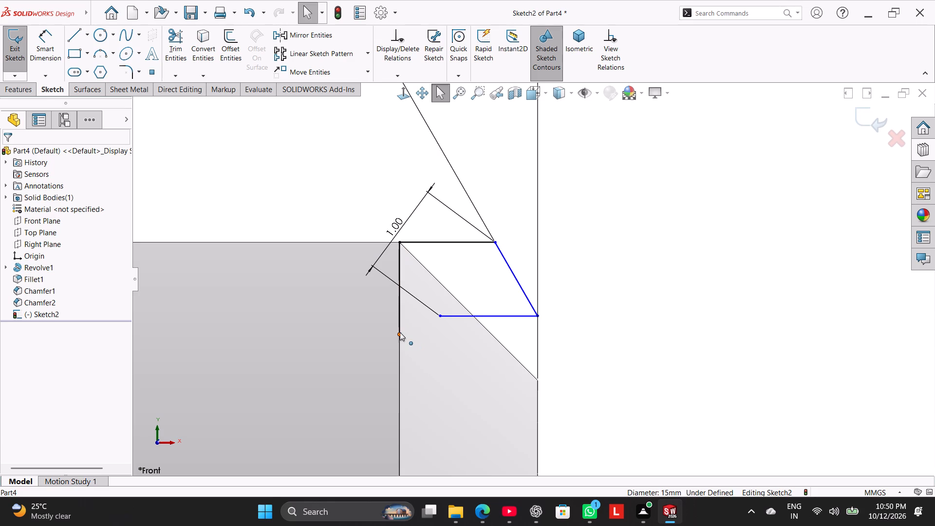
drag(400, 332, 403, 314)
click(627, 342)
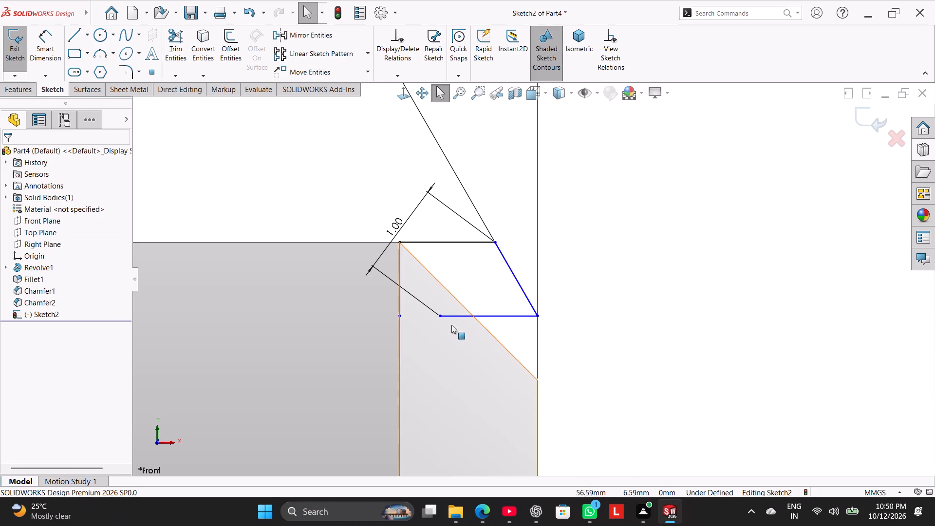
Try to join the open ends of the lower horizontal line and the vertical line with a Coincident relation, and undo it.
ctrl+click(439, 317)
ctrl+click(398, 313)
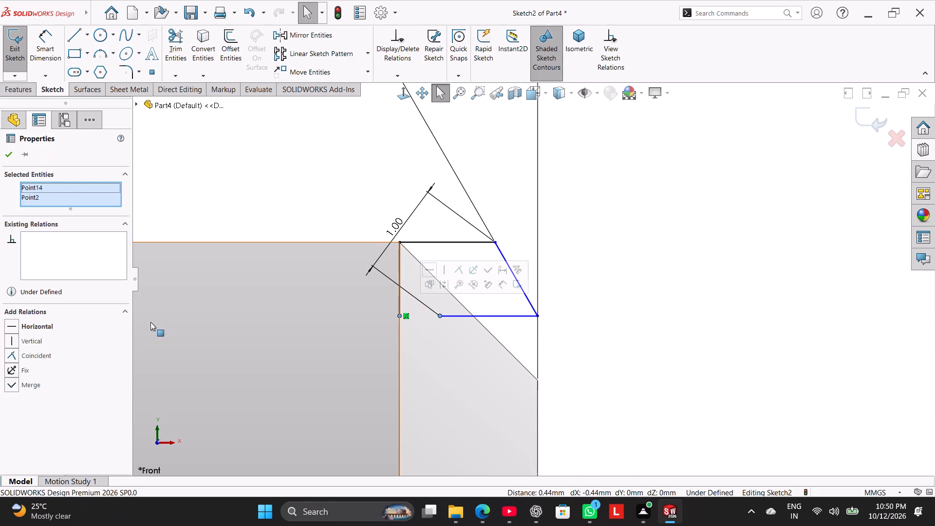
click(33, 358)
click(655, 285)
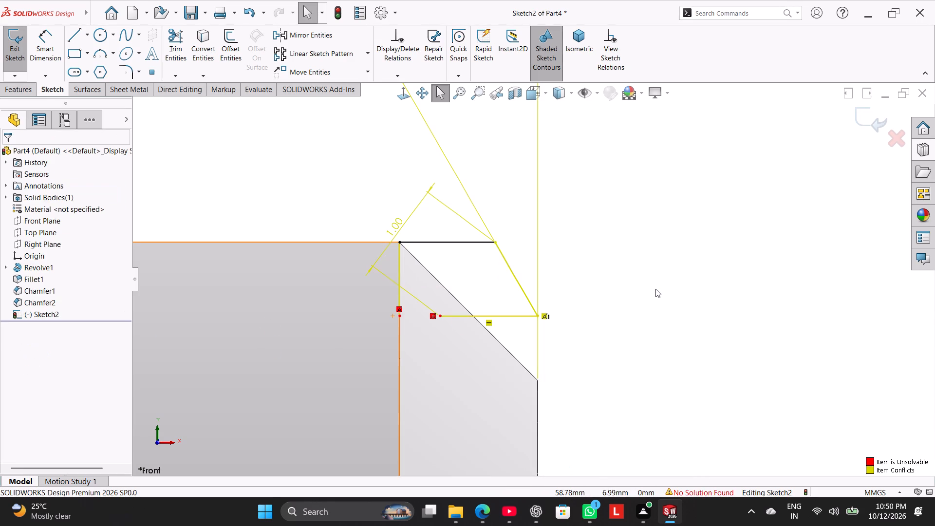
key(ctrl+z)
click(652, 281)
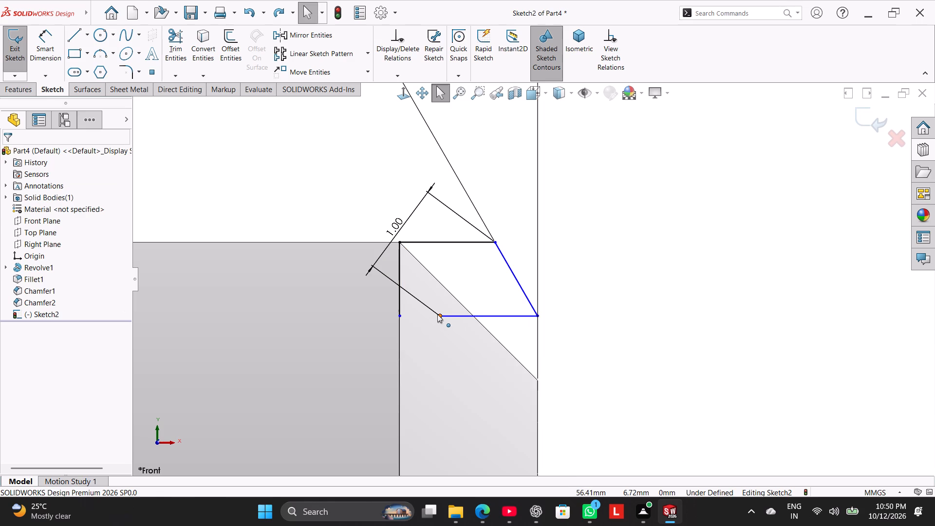
Move the lower horizontal line's open end down and away from the chamfer's inner edge, to about X 56.67, Y 6.54 mm.
drag(437, 314, 458, 342)
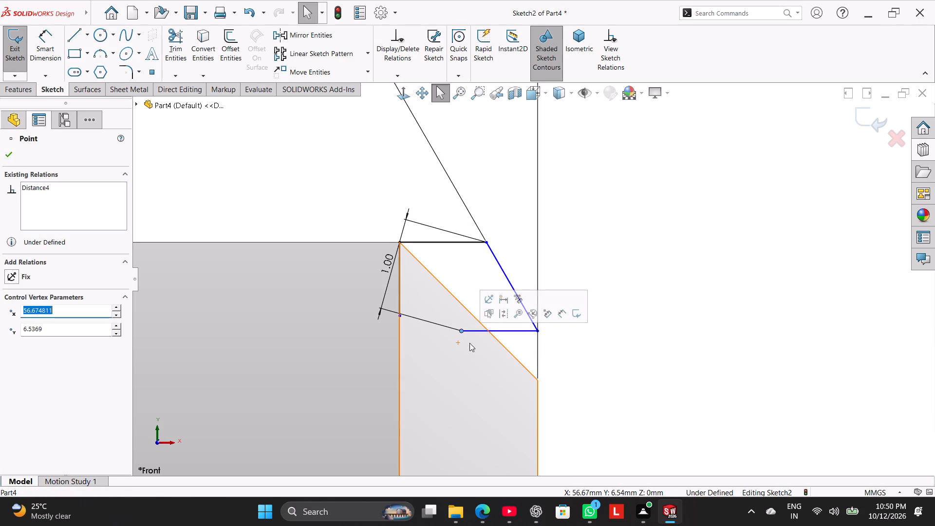
click(696, 335)
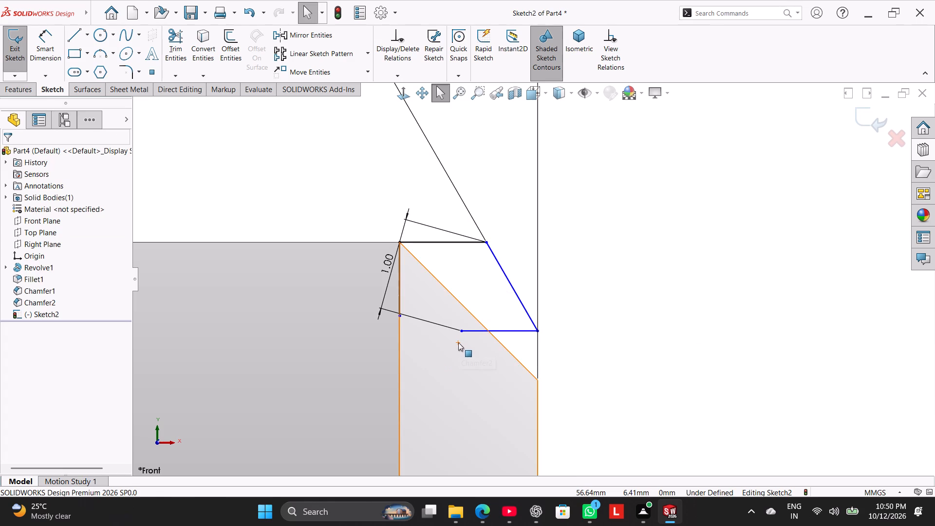
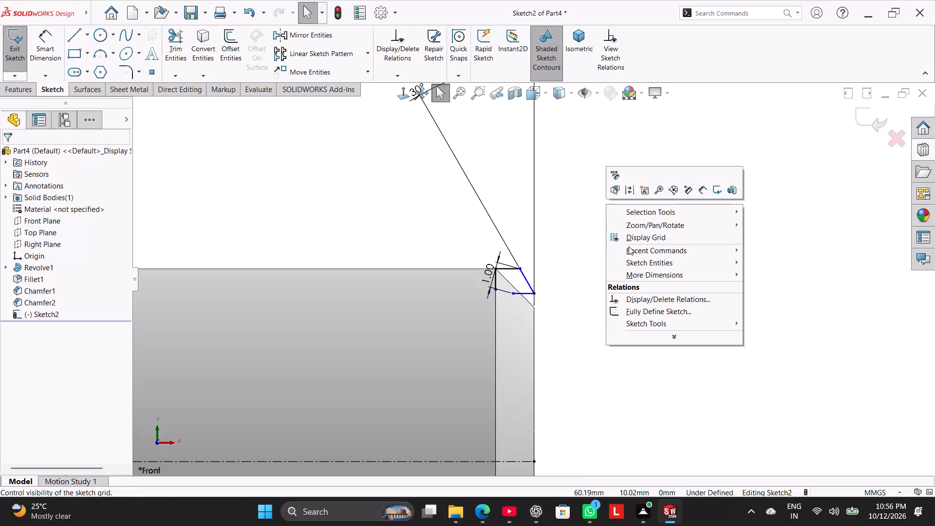
Delete the whole chamfer-tip profile from the sketch, including its lines and the 1.00 mm and 30° dimensions.
click(586, 227)
drag(596, 298, 549, 225)
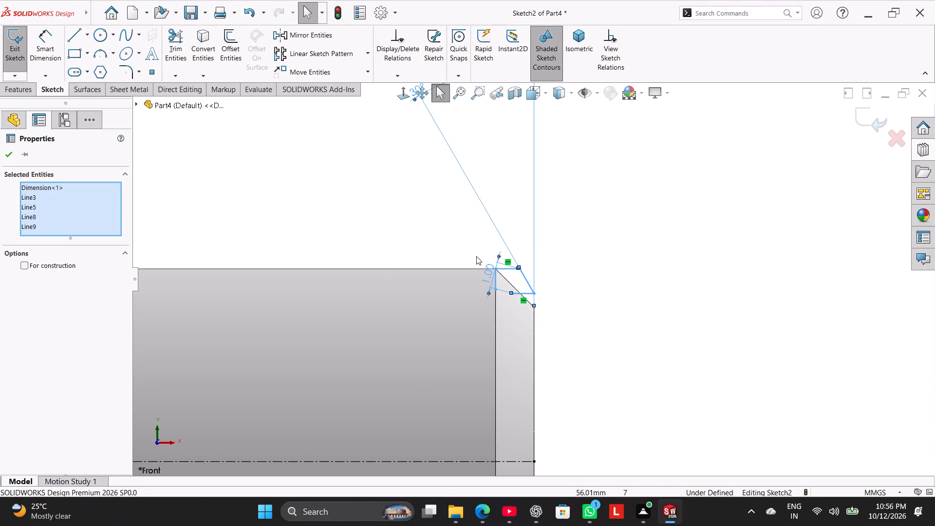
right_click(248, 192)
click(312, 321)
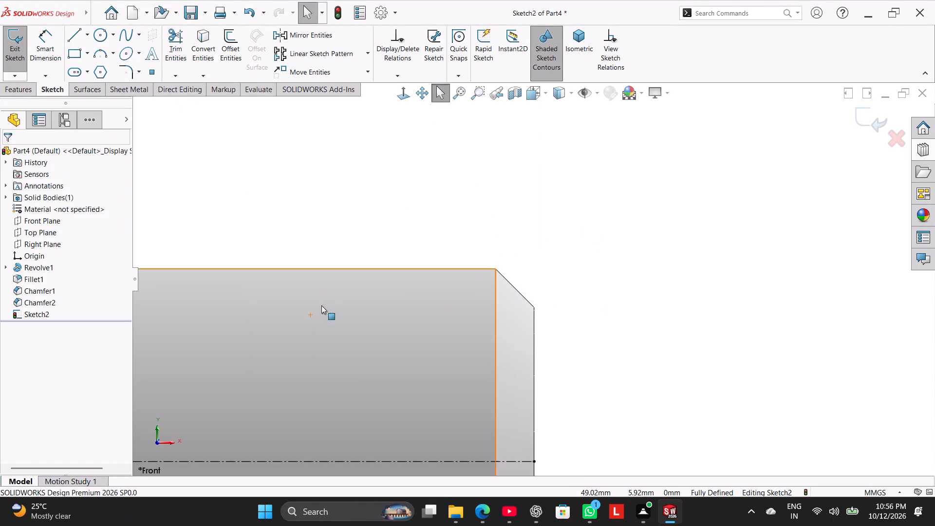
Delete the centreline along the shaft's axis and exit the emptied sketch.
scroll(356, 302, up, 6)
scroll(406, 257, up, 2)
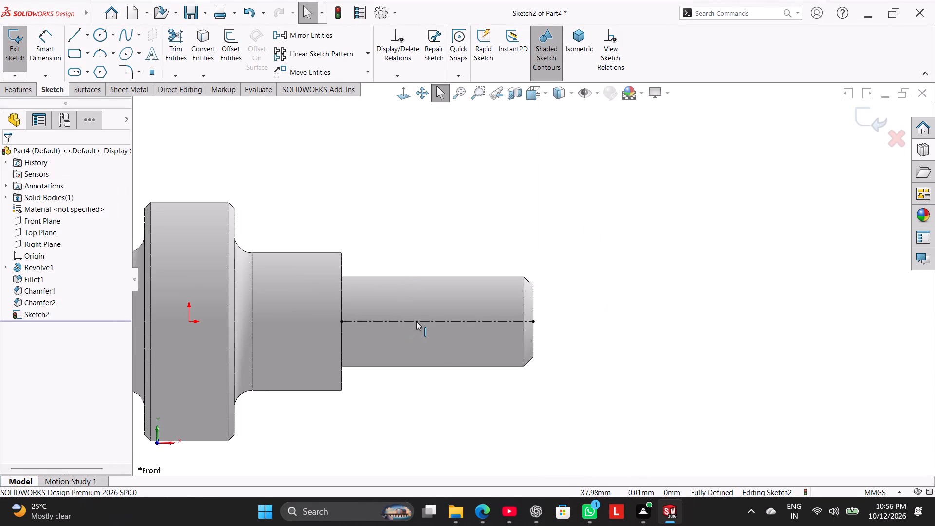
right_click(416, 321)
click(473, 454)
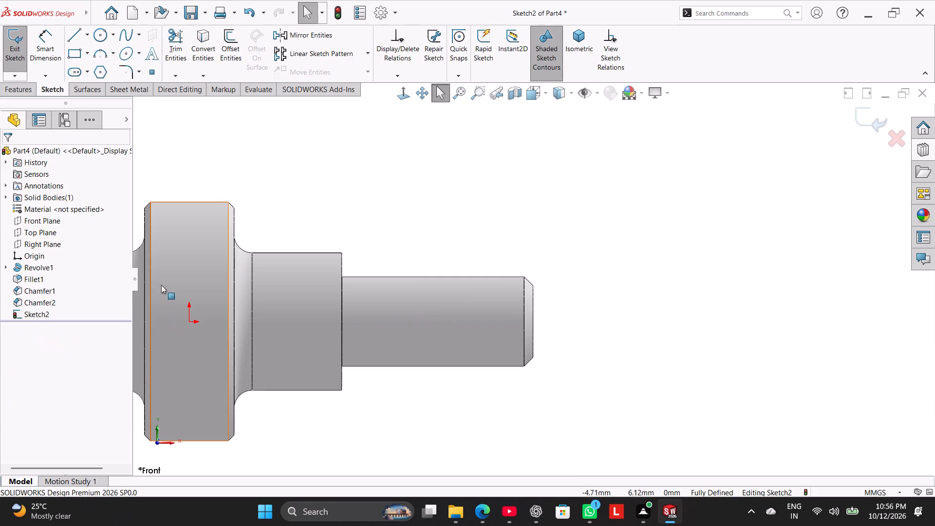
right_drag(353, 250, 508, 202)
right_drag(410, 222, 463, 188)
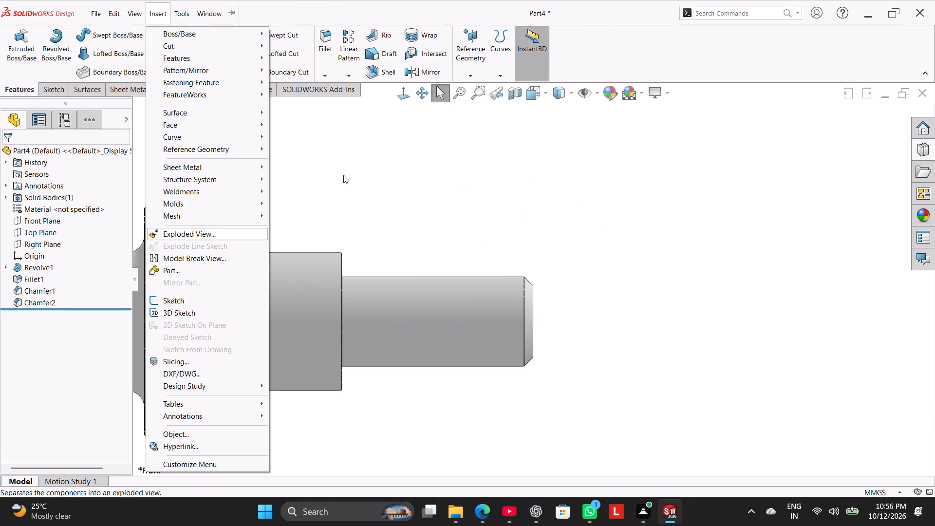
click(383, 165)
On the long end's flat face, sketch a four-sided polygon centred on the origin, about 7.36 mm per side, with a corner straight below centre.
right_drag(421, 230, 612, 144)
scroll(605, 336, down, 4)
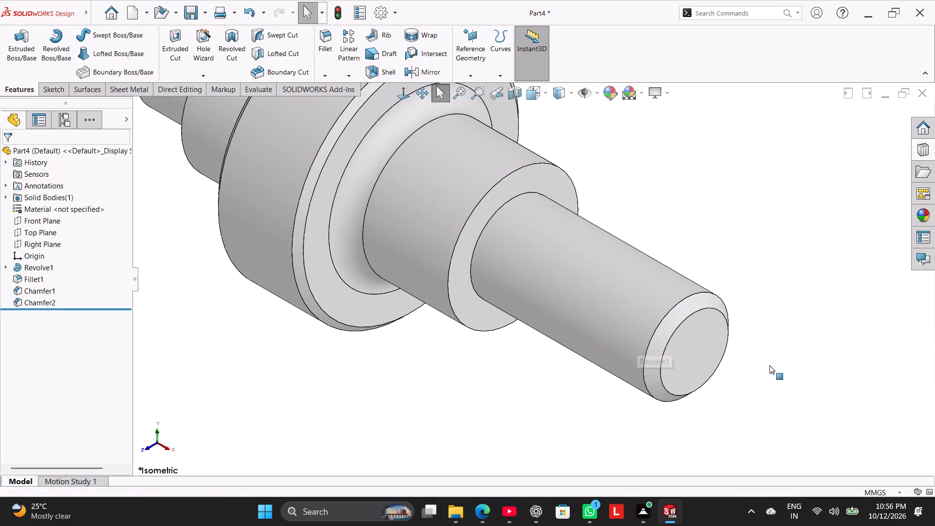
right_click(715, 333)
click(744, 286)
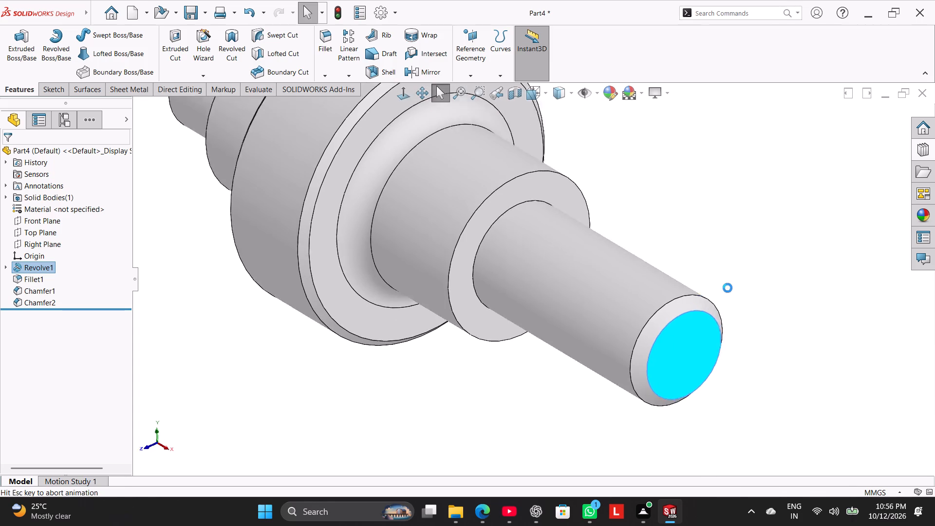
click(271, 254)
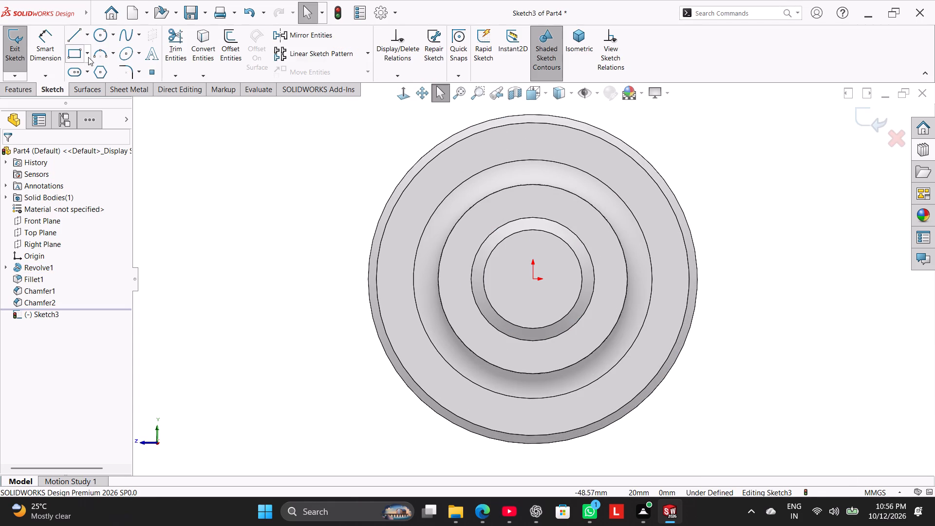
click(105, 70)
double_click(65, 217)
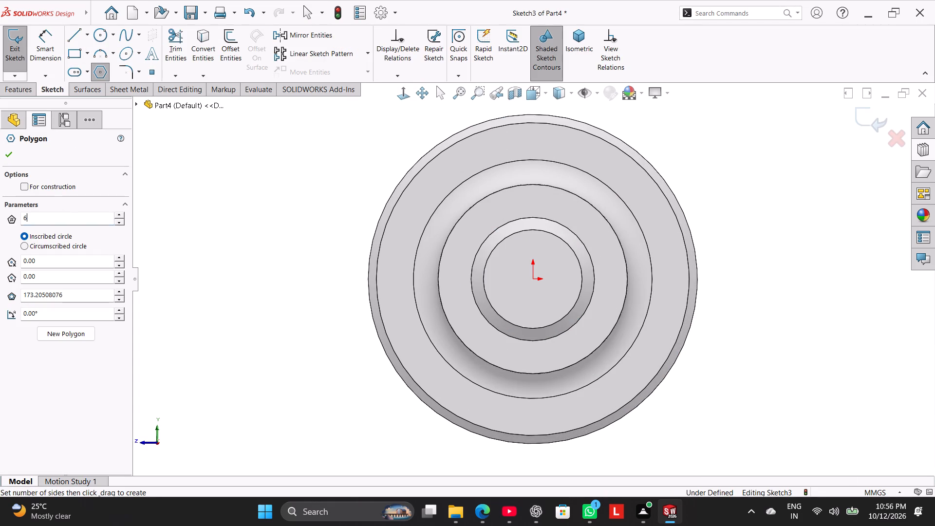
key(4)
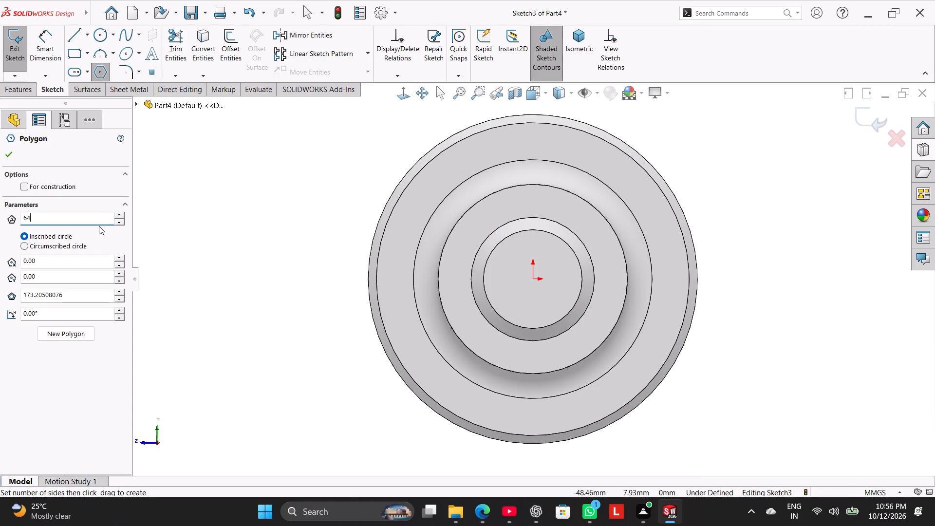
key(ctrl+a)
key(4)
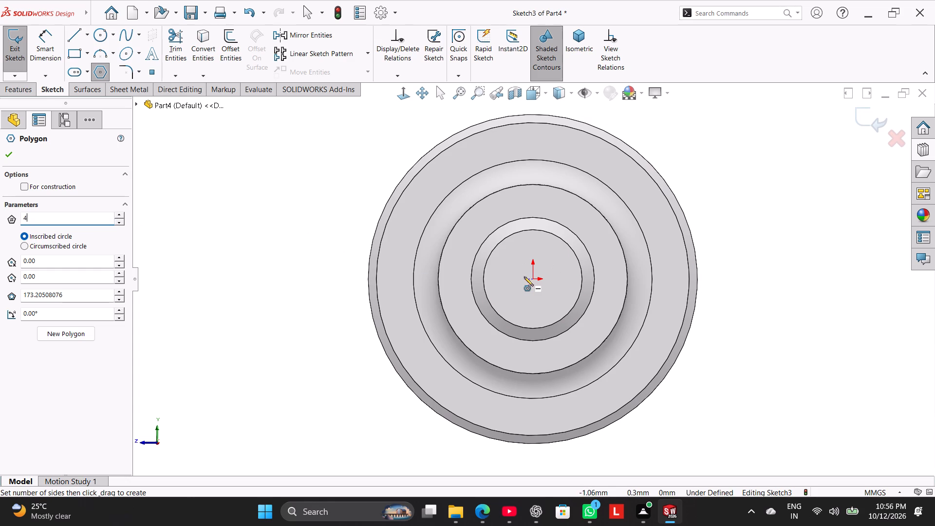
click(535, 280)
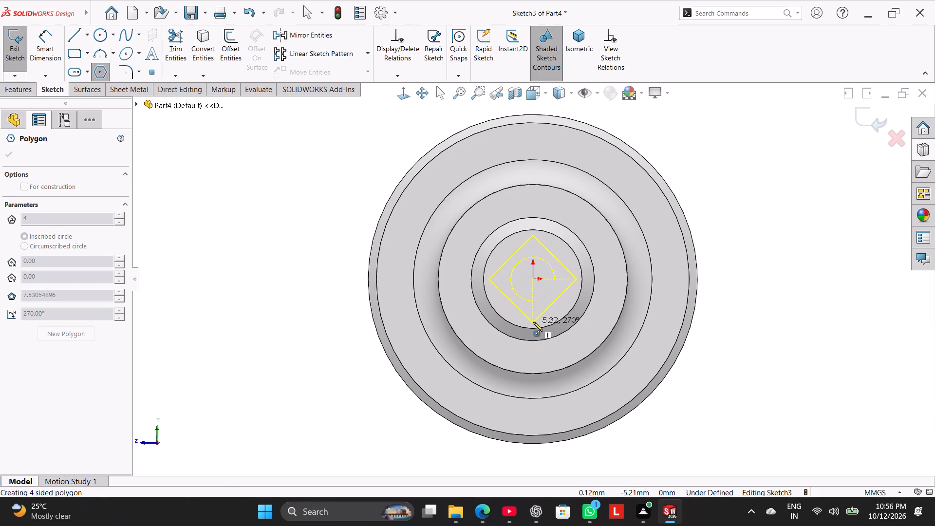
click(533, 322)
right_click(741, 193)
click(753, 203)
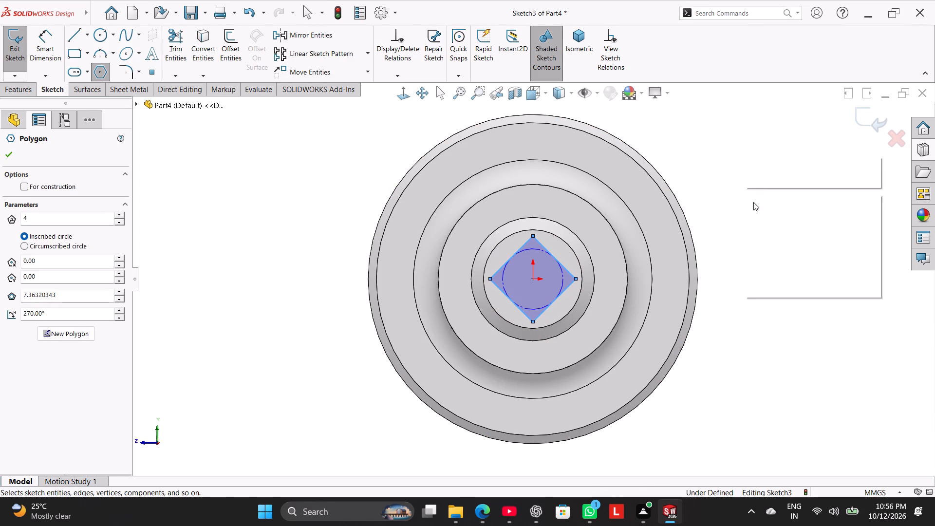
Draw a horizontal centreline from the origin to the polygon's side corner.
scroll(607, 221, down, 5)
click(86, 36)
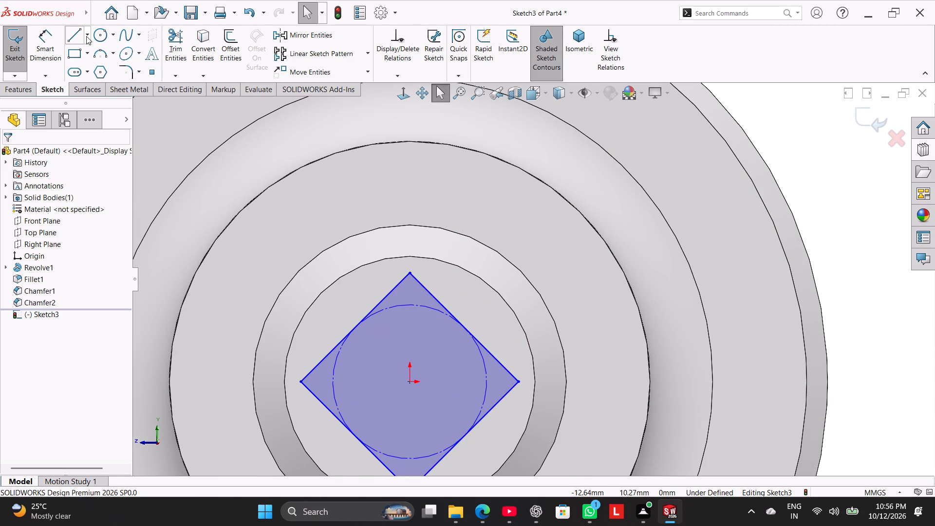
click(96, 63)
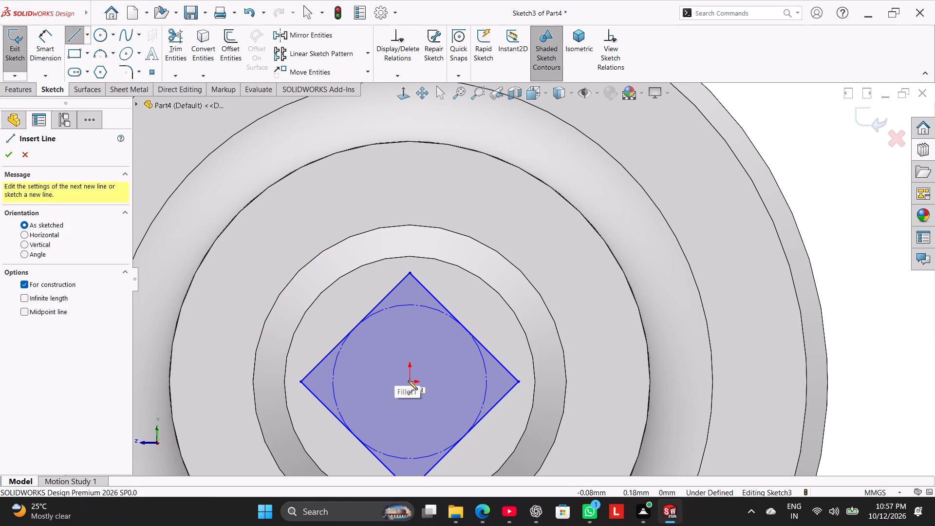
click(408, 380)
click(519, 381)
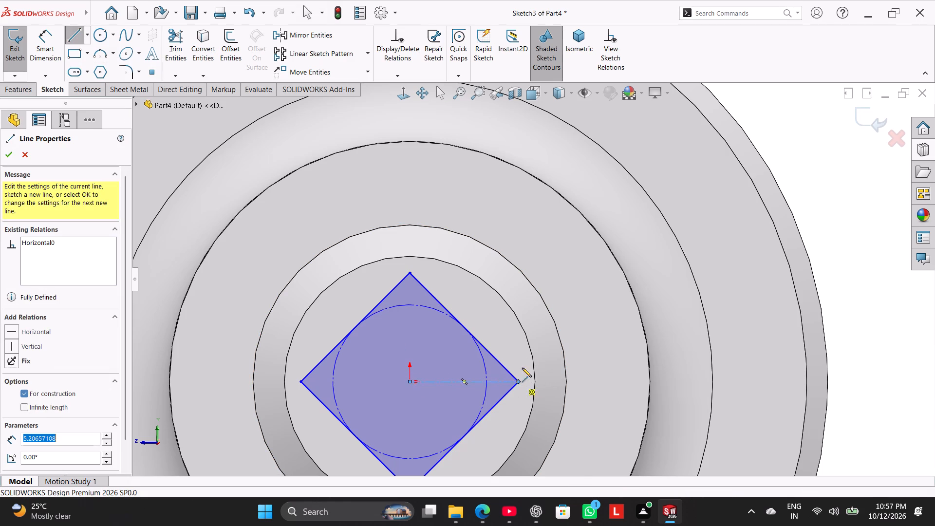
right_click(828, 214)
click(835, 226)
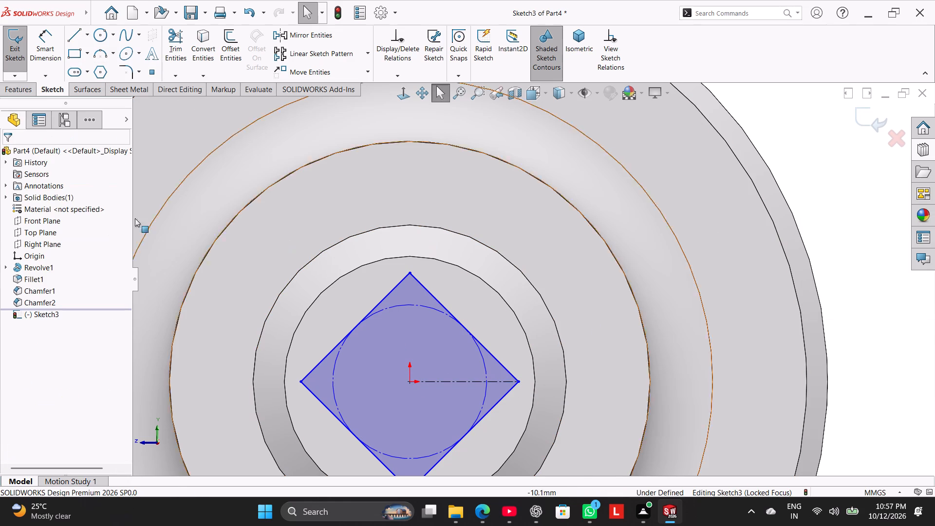
Dimension the distance between two opposite sides of the square as 12 mm.
click(44, 46)
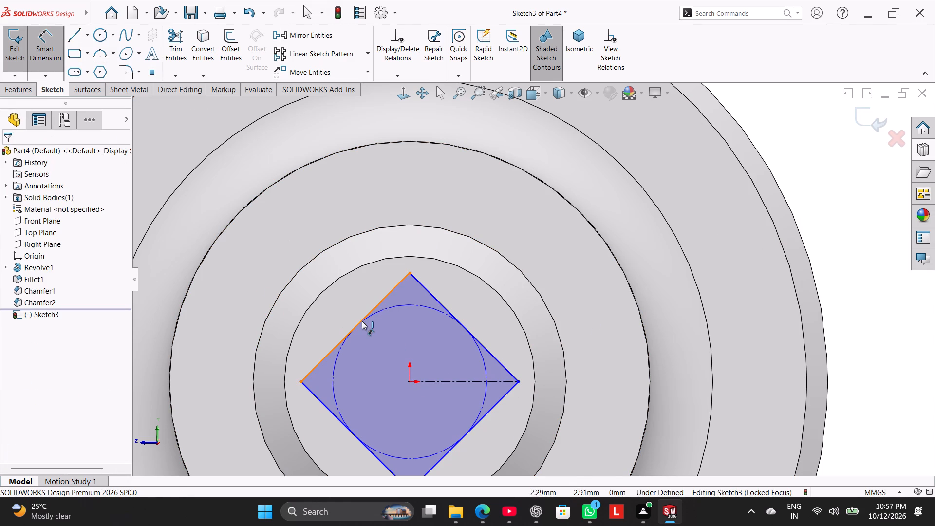
click(362, 321)
click(476, 425)
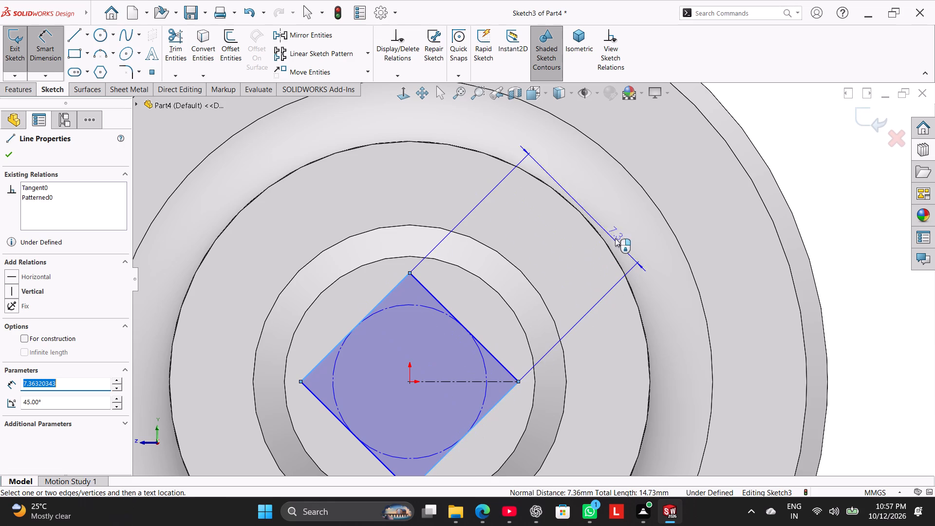
click(614, 197)
text(12)
key(Return)
scroll(619, 291, up, 5)
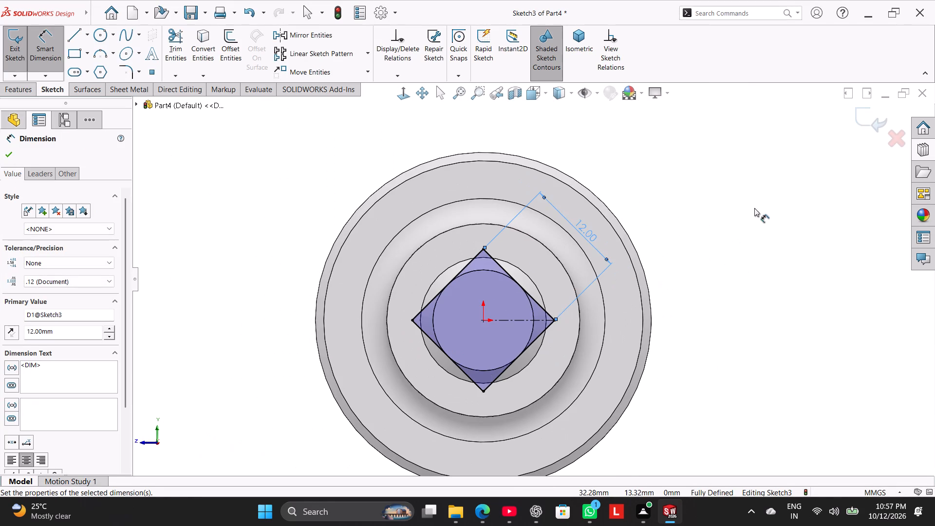
right_click(754, 208)
click(767, 241)
Create an extruded cut from the square sketch, with Direction 1 set to Up To Surface at the adjacent shoulder face.
middle_drag(286, 325, 299, 349)
click(10, 93)
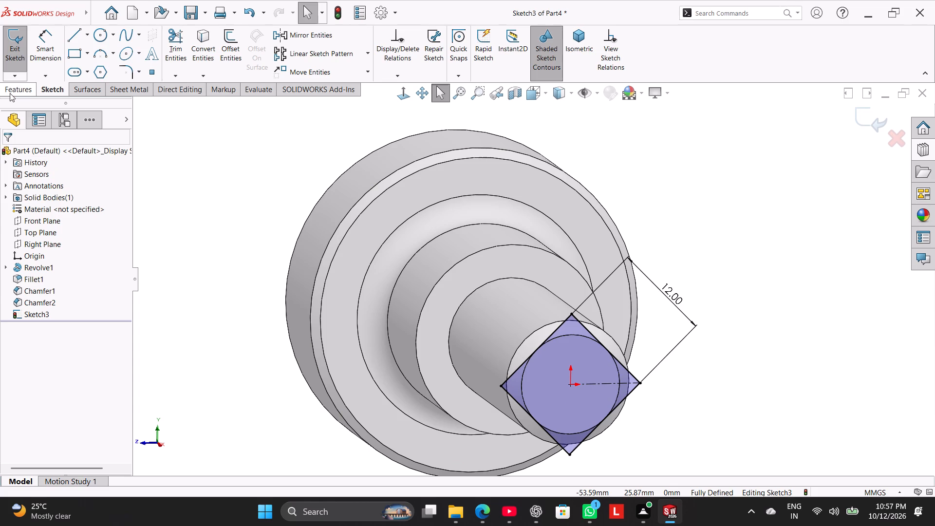
click(166, 56)
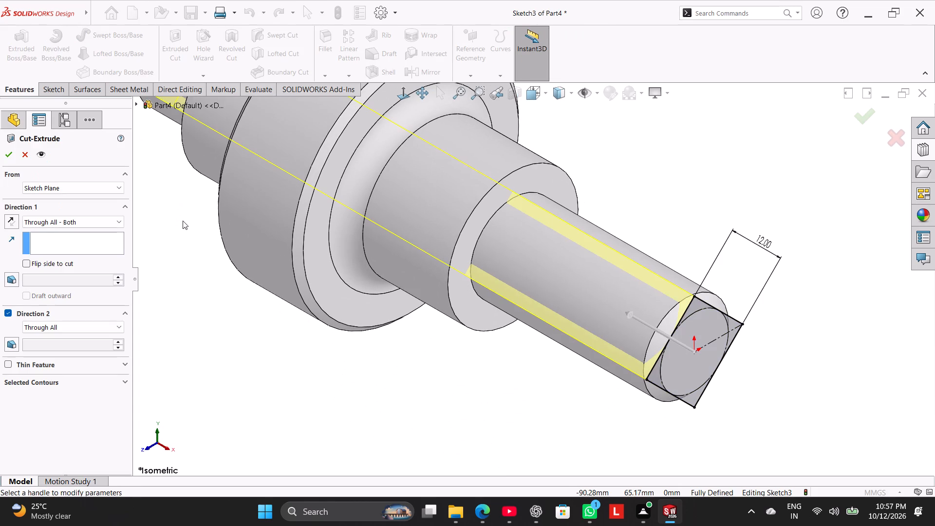
click(71, 219)
click(72, 256)
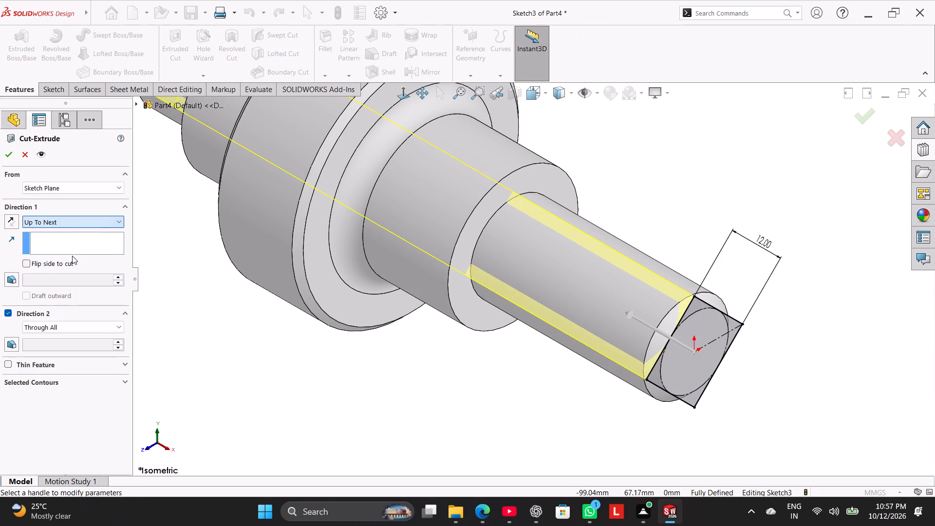
scroll(195, 274, up, 2)
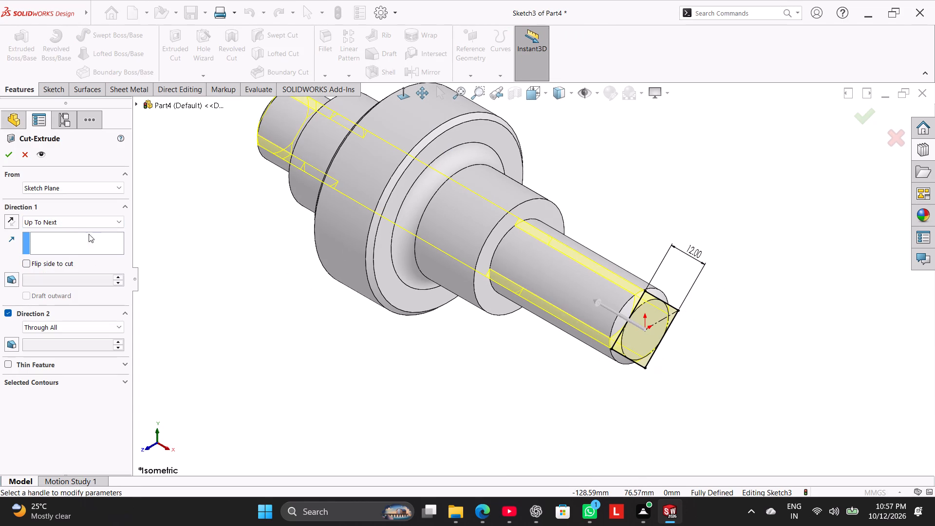
click(89, 224)
click(90, 277)
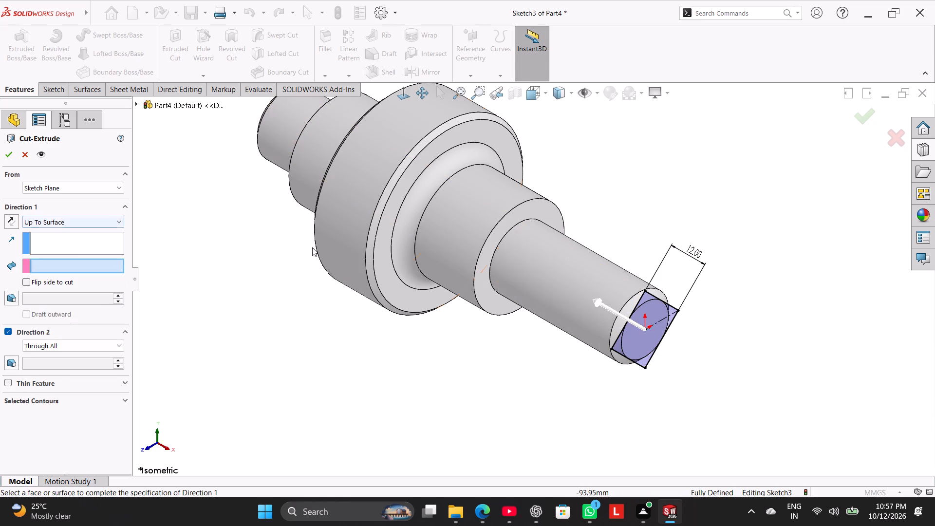
click(489, 246)
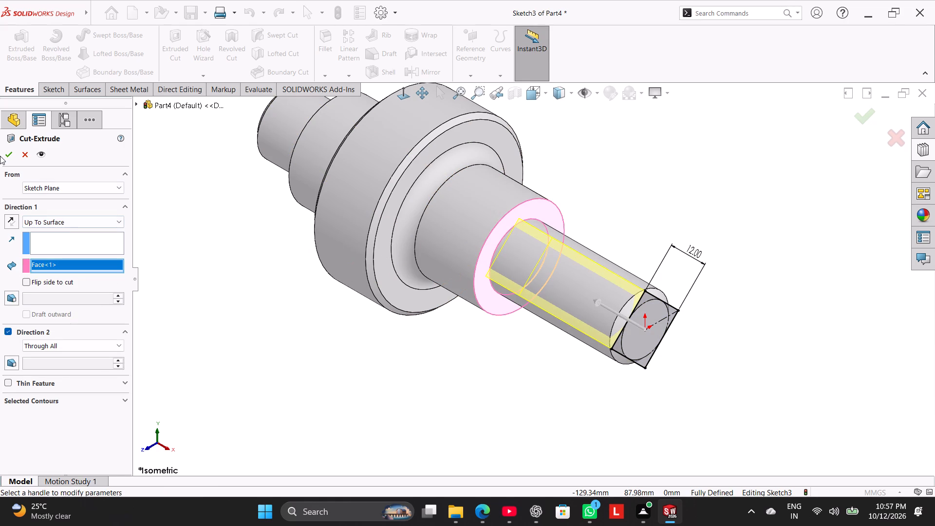
click(8, 154)
click(188, 292)
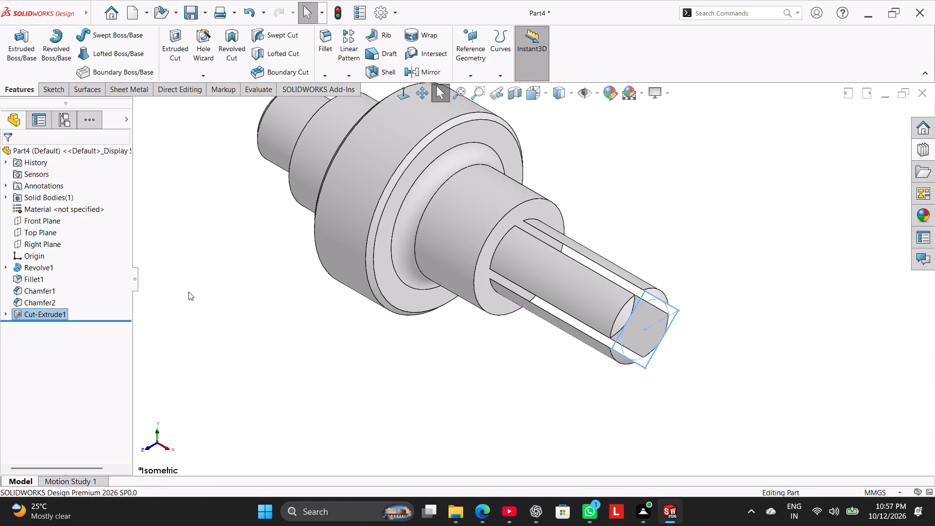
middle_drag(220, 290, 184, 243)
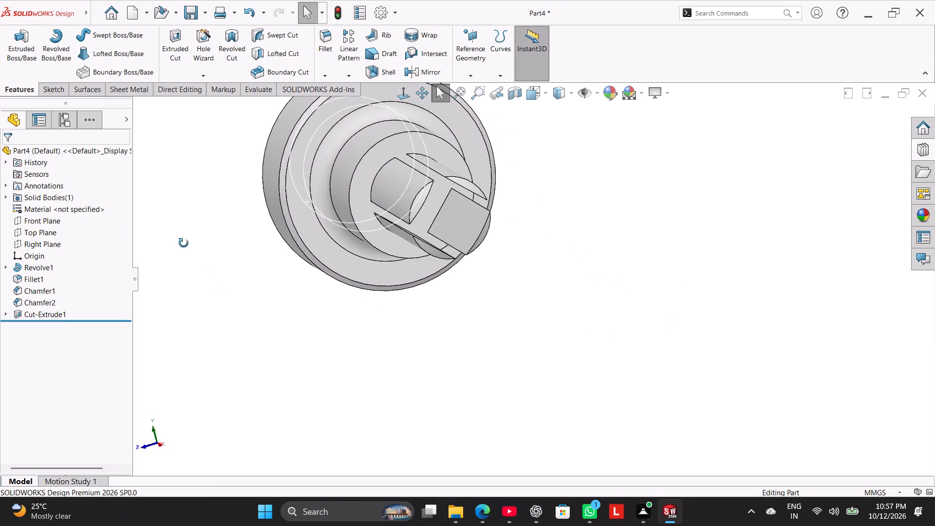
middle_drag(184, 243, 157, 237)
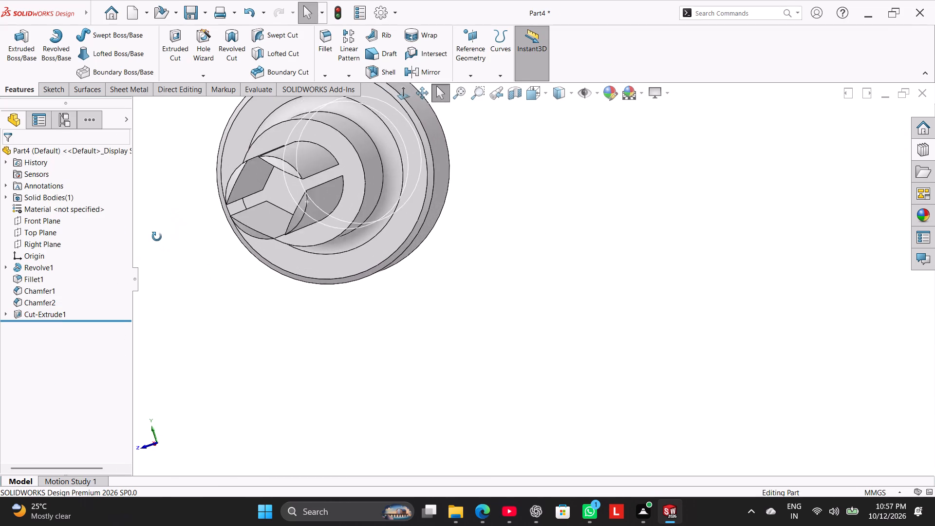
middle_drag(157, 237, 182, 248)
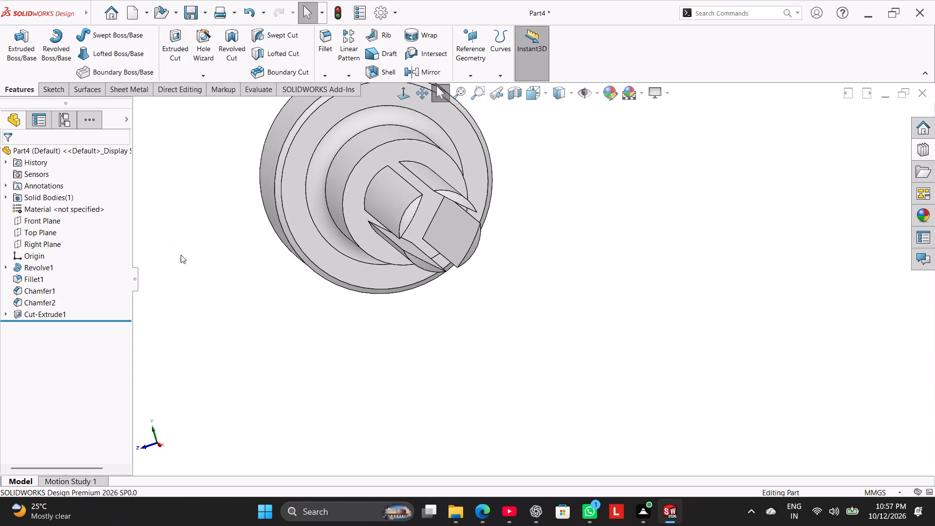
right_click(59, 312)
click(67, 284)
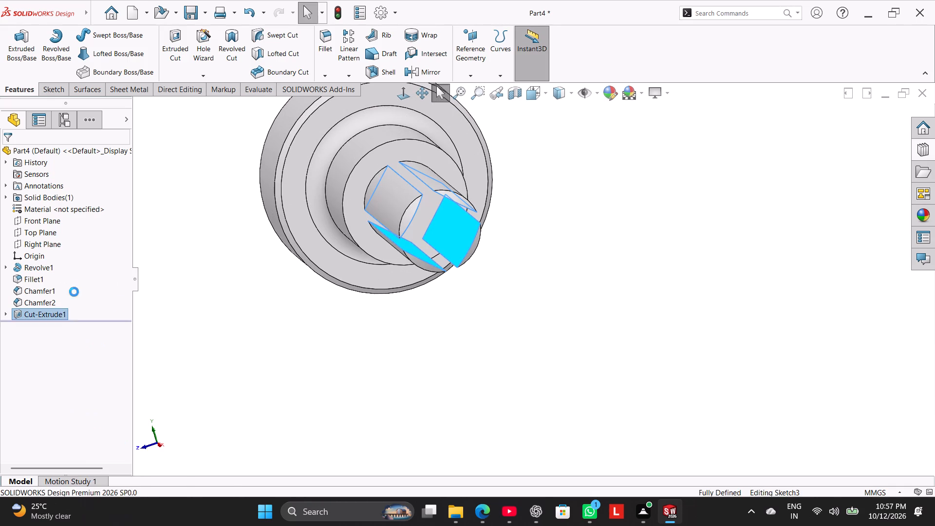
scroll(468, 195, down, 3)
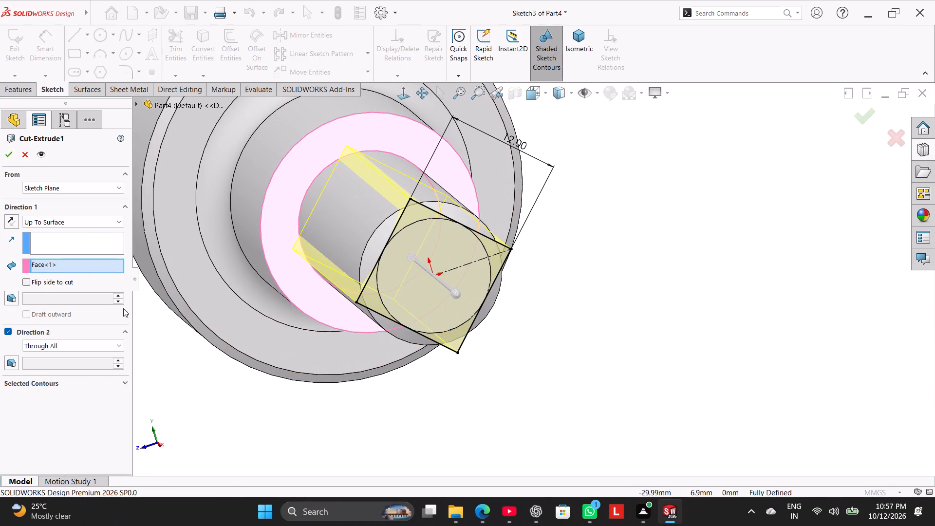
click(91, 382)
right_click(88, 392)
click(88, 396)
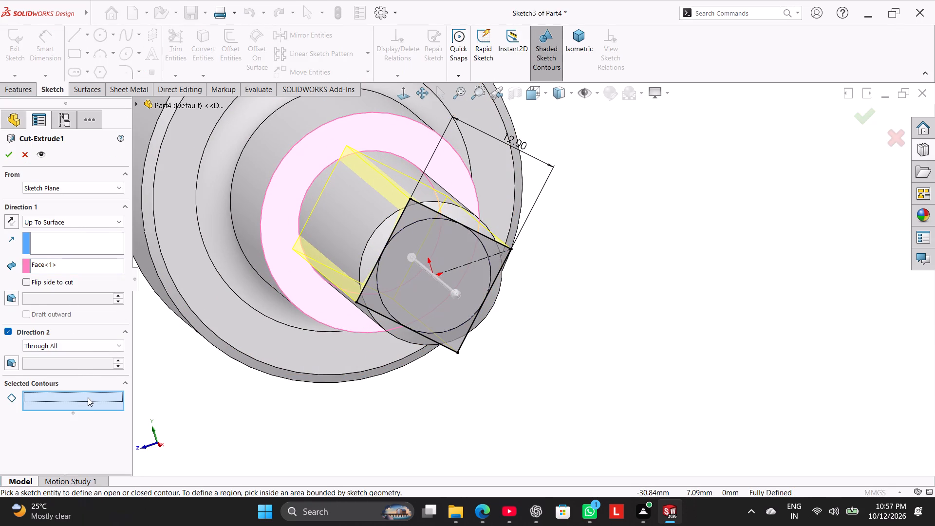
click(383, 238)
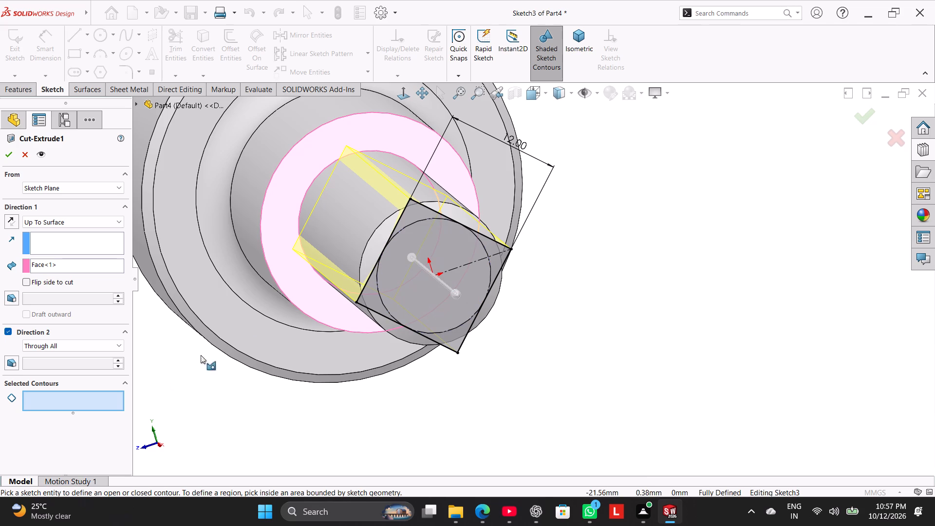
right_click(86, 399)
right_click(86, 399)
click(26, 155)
Delete the extruded cut on the long end while keeping its square sketch.
right_click(55, 317)
click(96, 370)
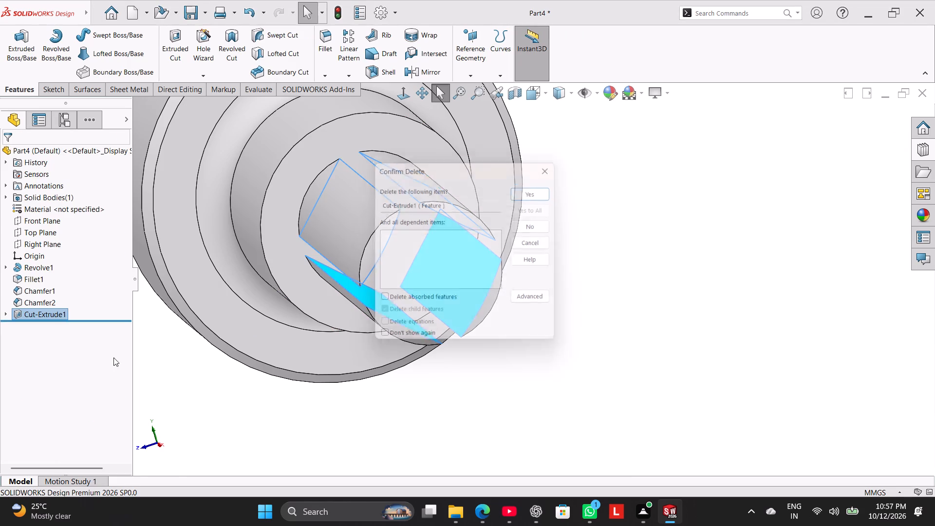
click(522, 191)
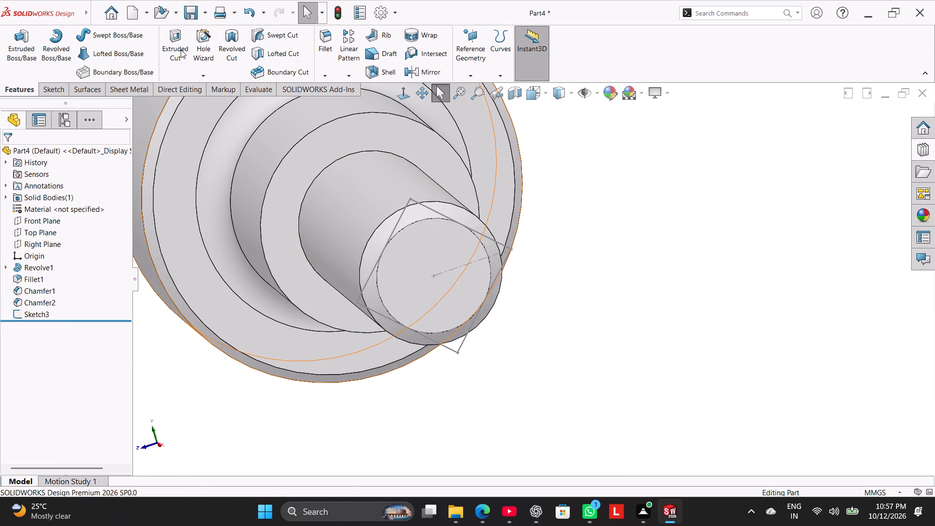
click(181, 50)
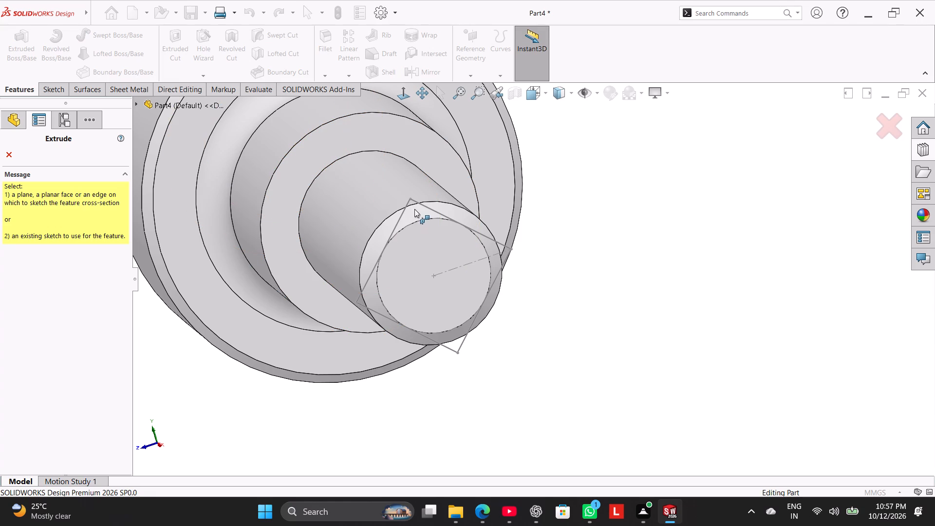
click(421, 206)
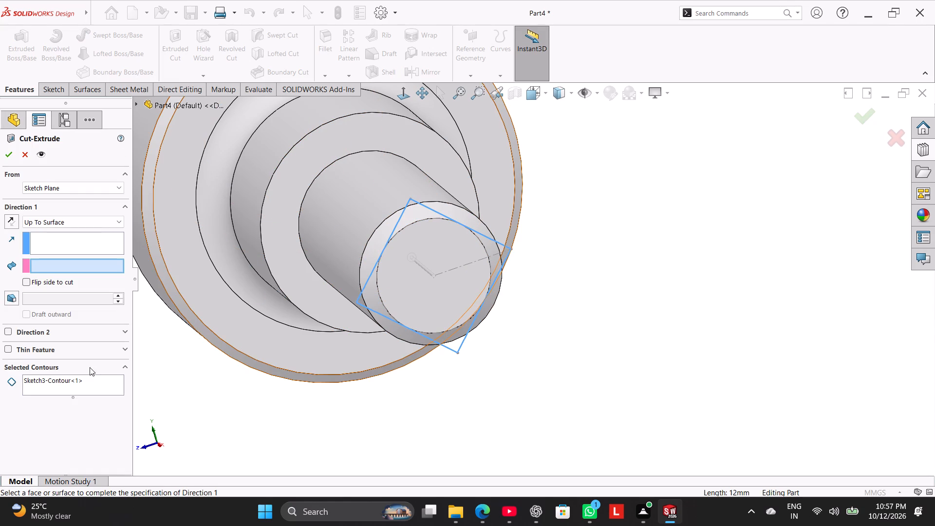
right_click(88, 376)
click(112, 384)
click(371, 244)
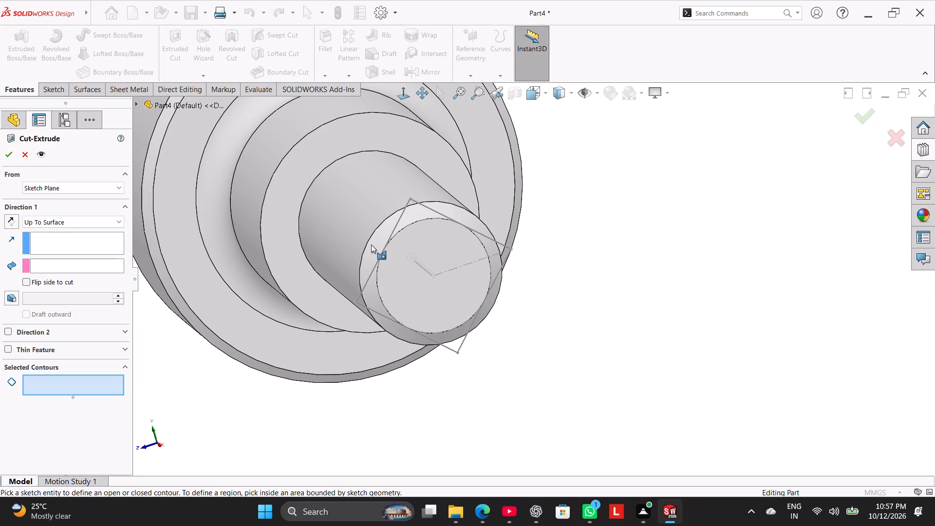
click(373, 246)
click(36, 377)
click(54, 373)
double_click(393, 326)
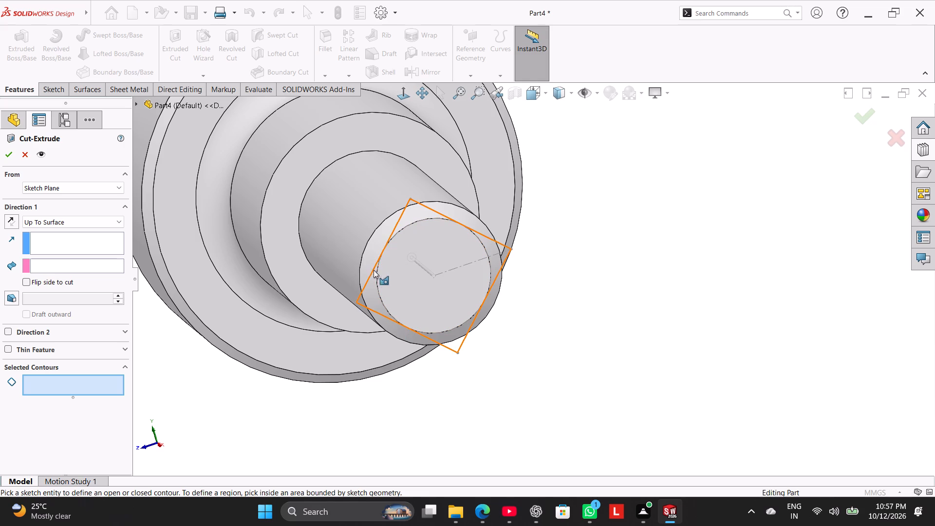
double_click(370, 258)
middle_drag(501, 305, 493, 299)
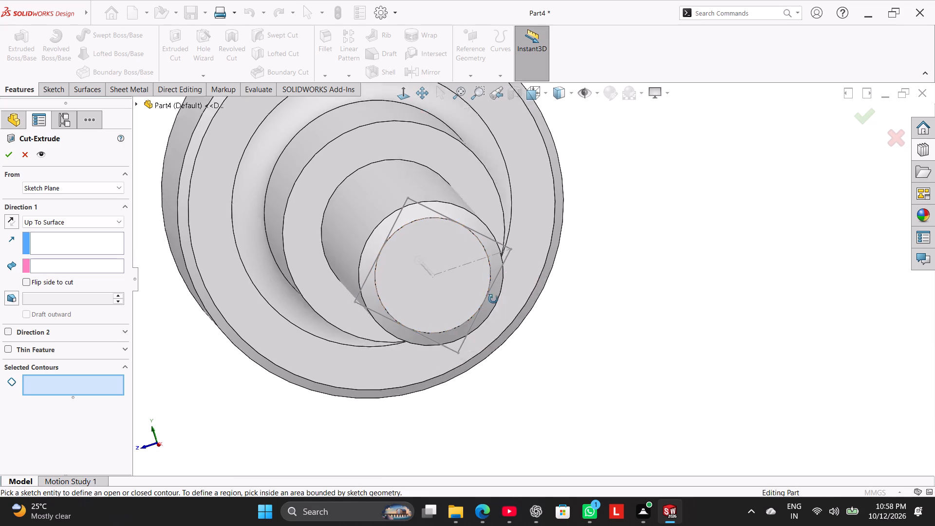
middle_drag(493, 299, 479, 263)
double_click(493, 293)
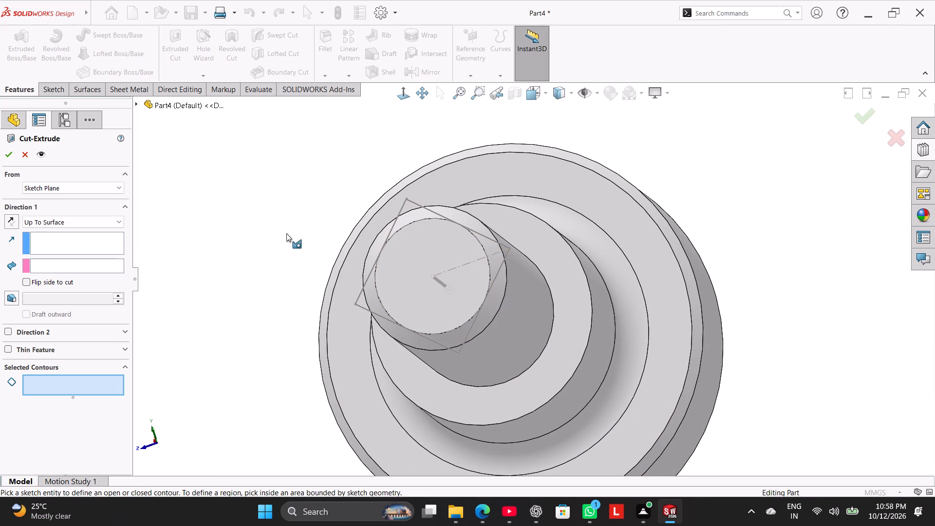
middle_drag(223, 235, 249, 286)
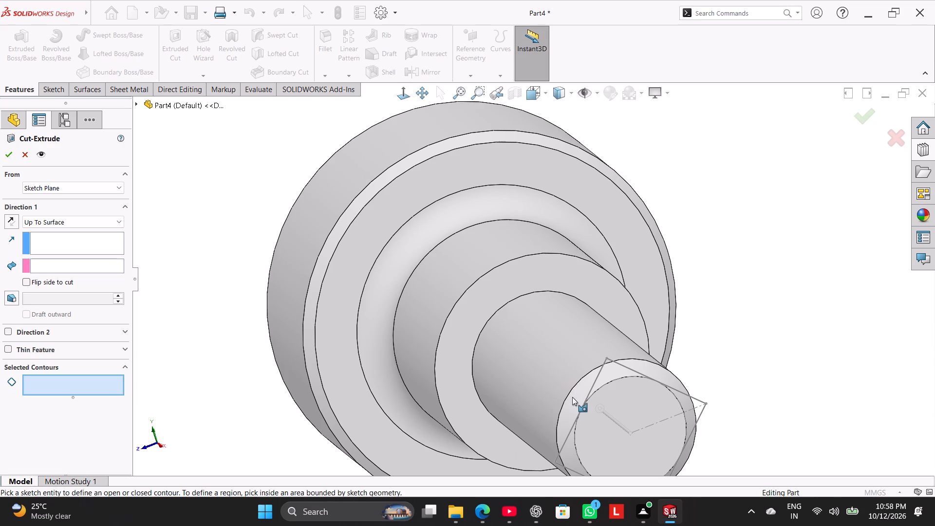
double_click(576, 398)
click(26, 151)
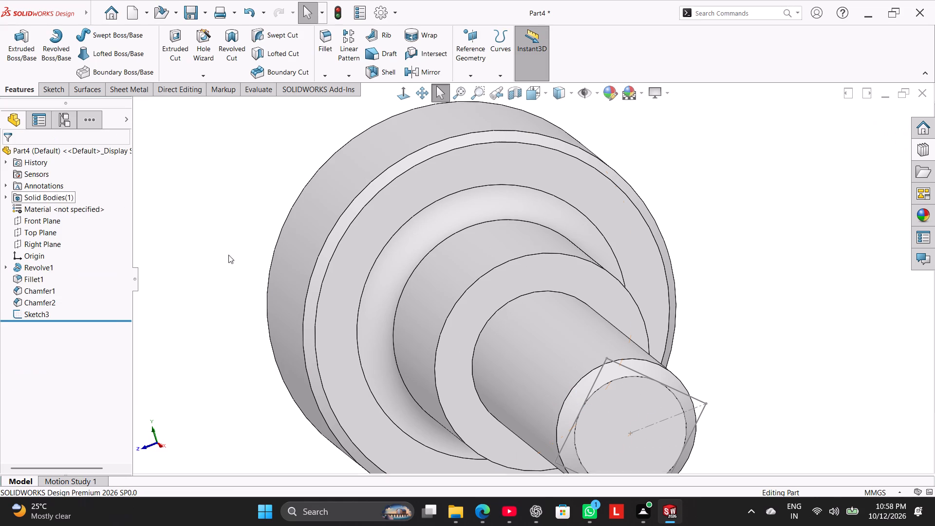
Reopen the square sketch on the long end's face for editing.
click(639, 372)
click(670, 326)
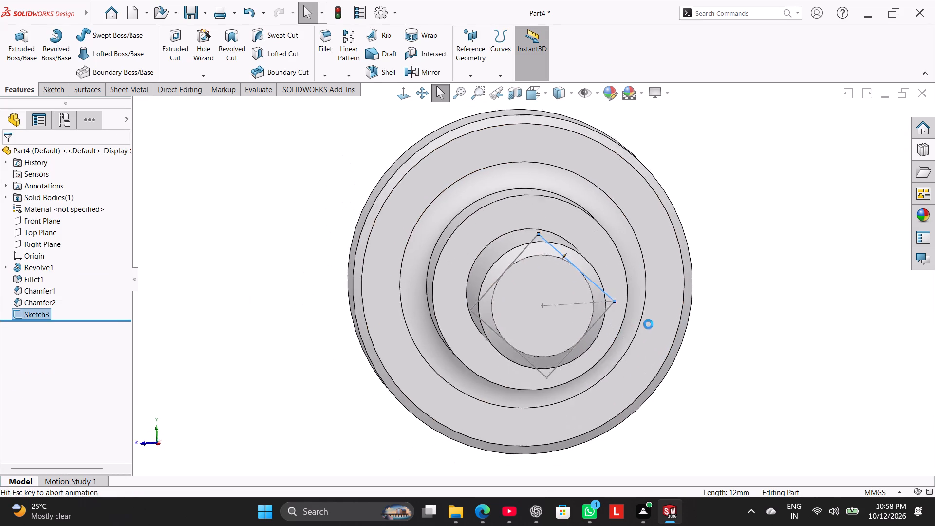
click(745, 293)
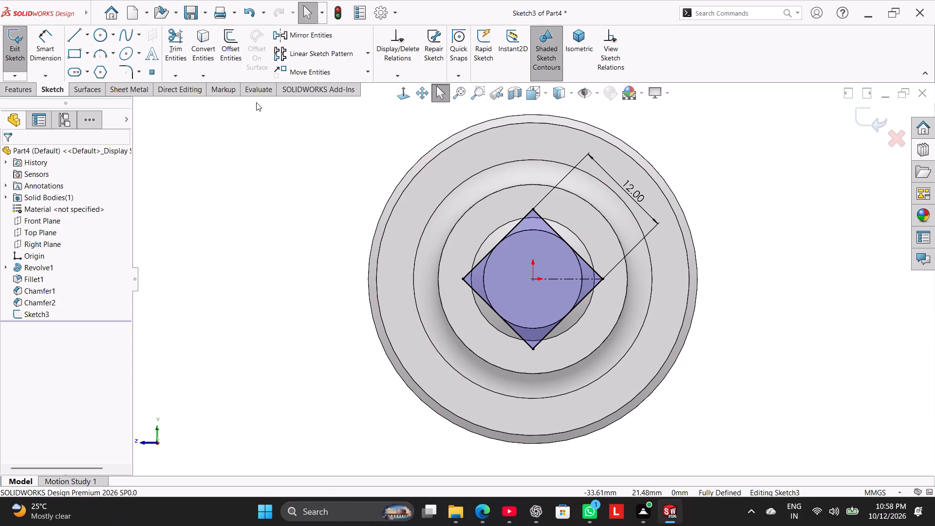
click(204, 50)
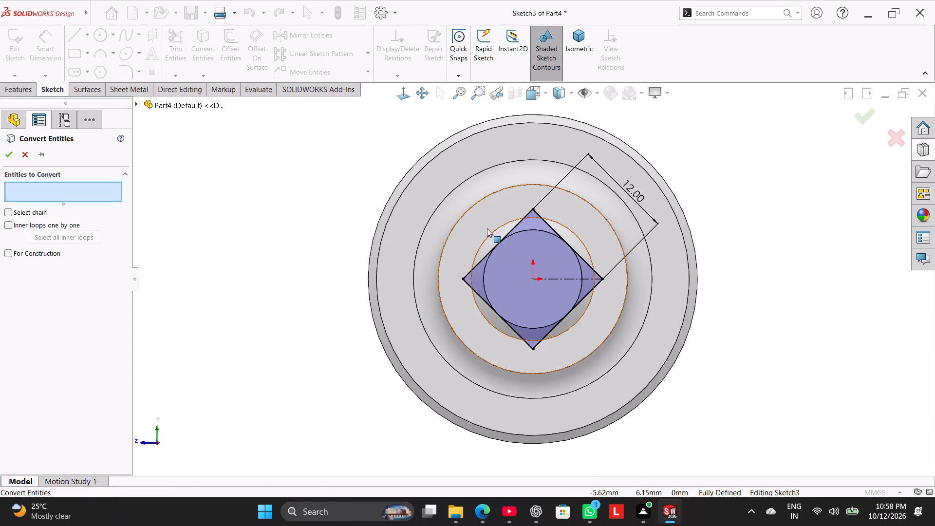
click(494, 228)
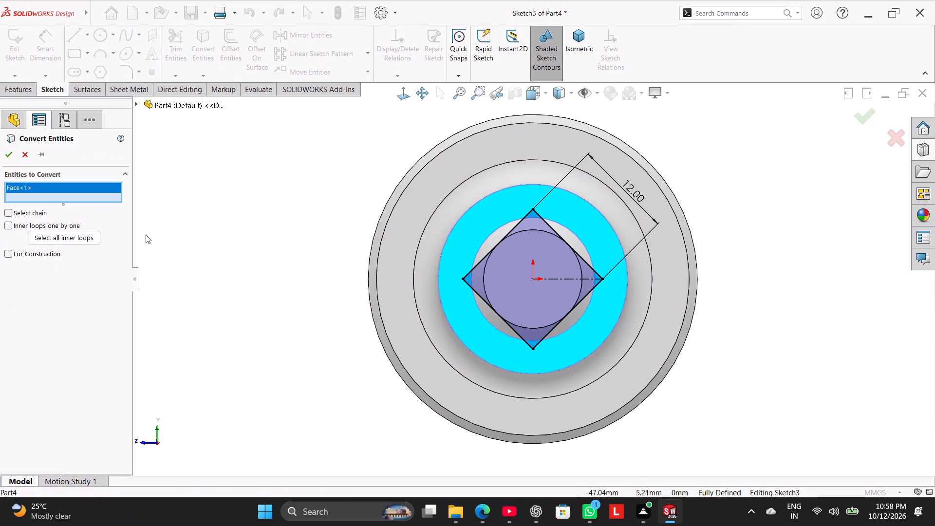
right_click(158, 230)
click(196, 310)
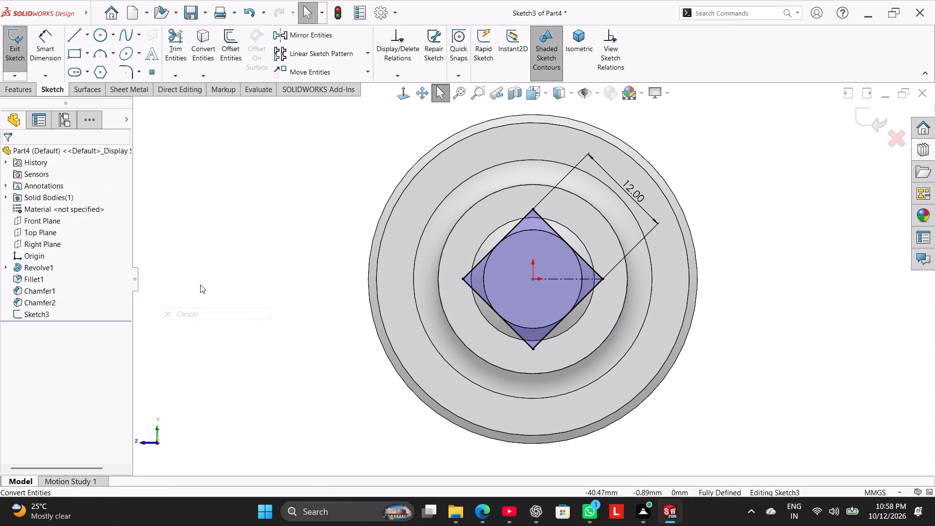
Convert the long end's 15 mm outer circular edge into the square sketch.
click(214, 56)
scroll(494, 242, down, 3)
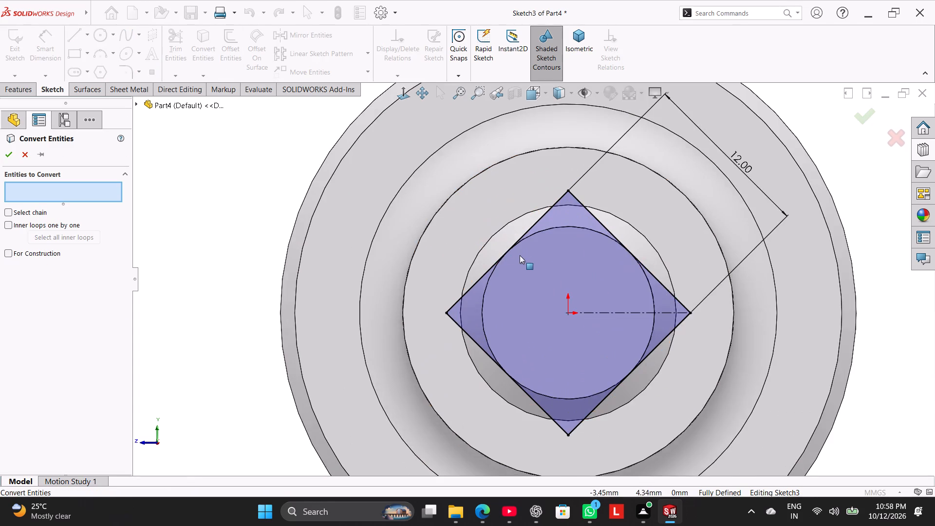
scroll(520, 255, down, 3)
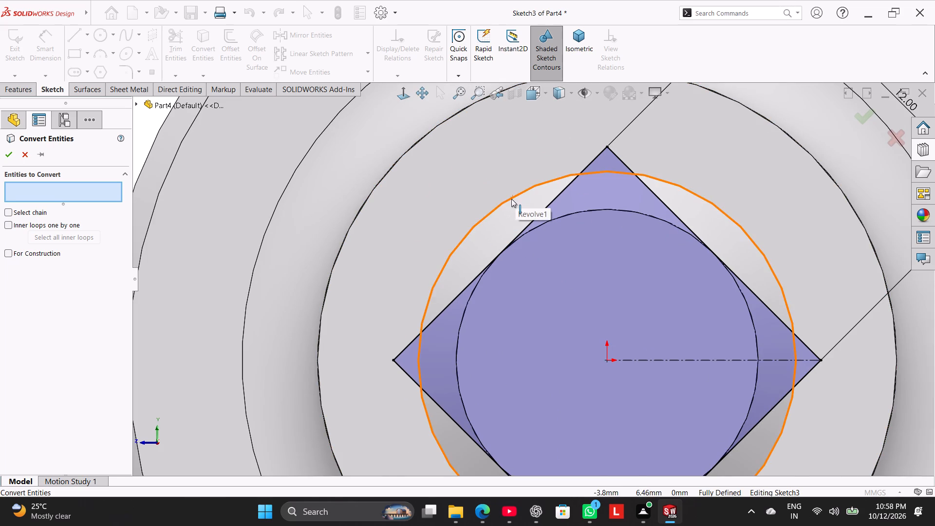
click(511, 199)
scroll(488, 260, up, 3)
click(6, 155)
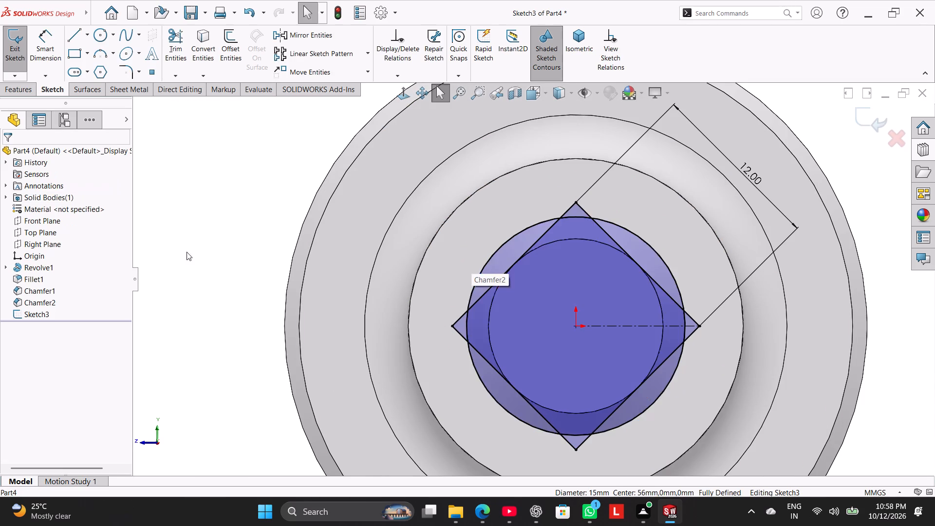
scroll(512, 337, up, 2)
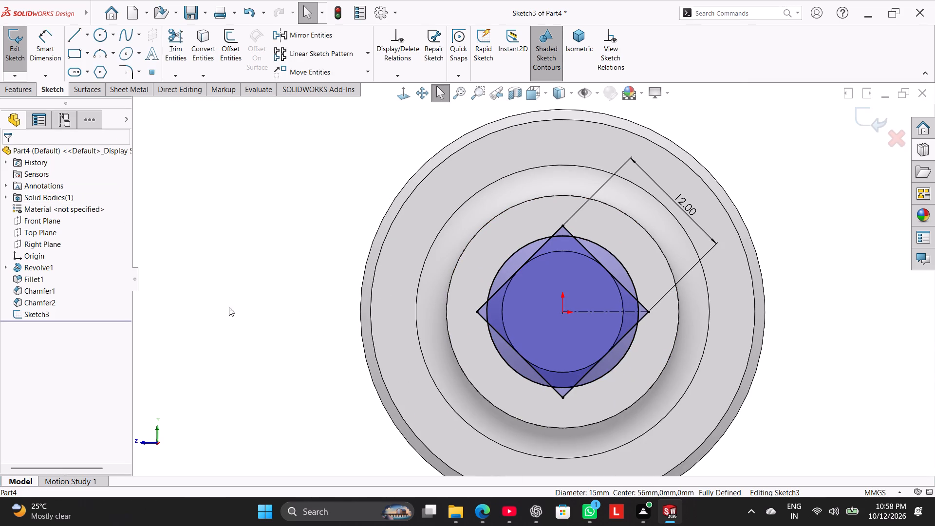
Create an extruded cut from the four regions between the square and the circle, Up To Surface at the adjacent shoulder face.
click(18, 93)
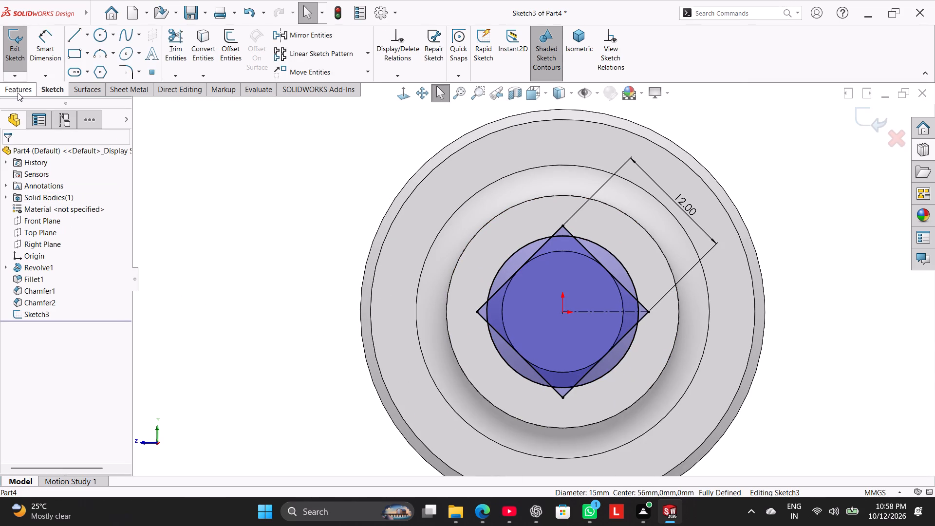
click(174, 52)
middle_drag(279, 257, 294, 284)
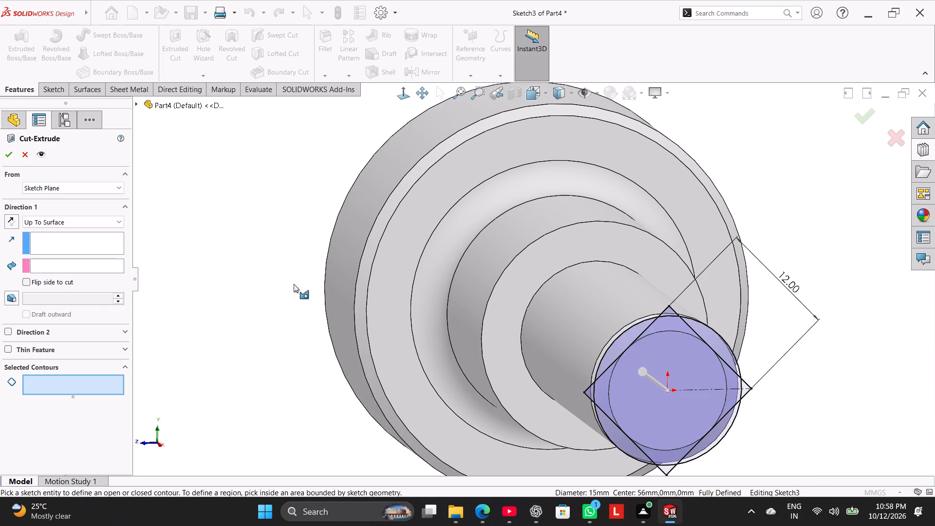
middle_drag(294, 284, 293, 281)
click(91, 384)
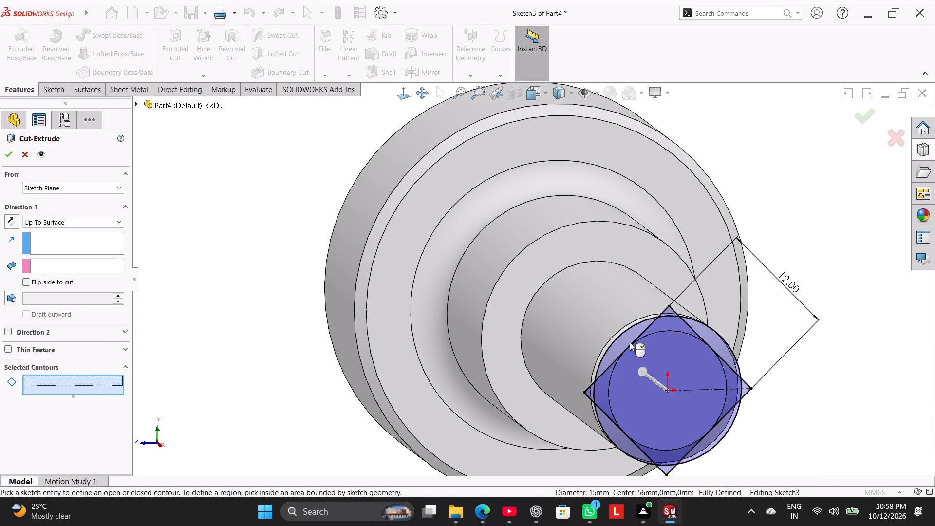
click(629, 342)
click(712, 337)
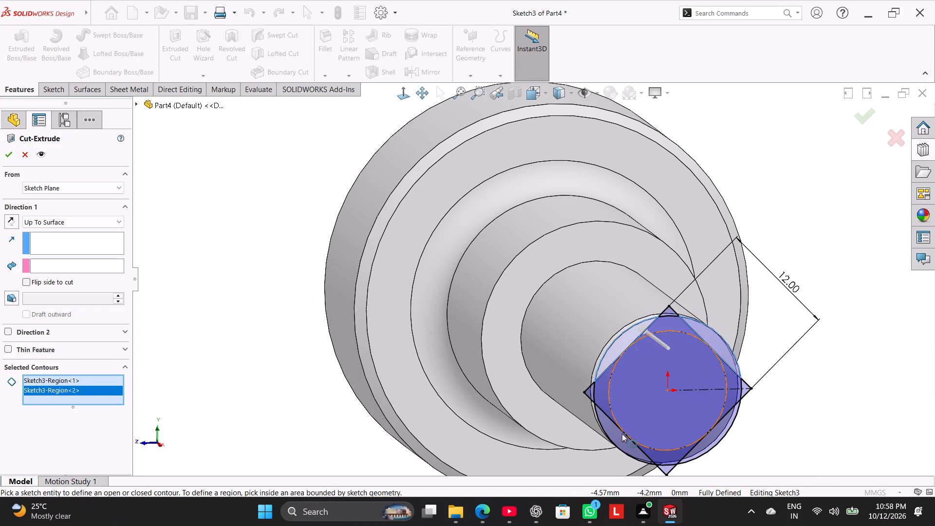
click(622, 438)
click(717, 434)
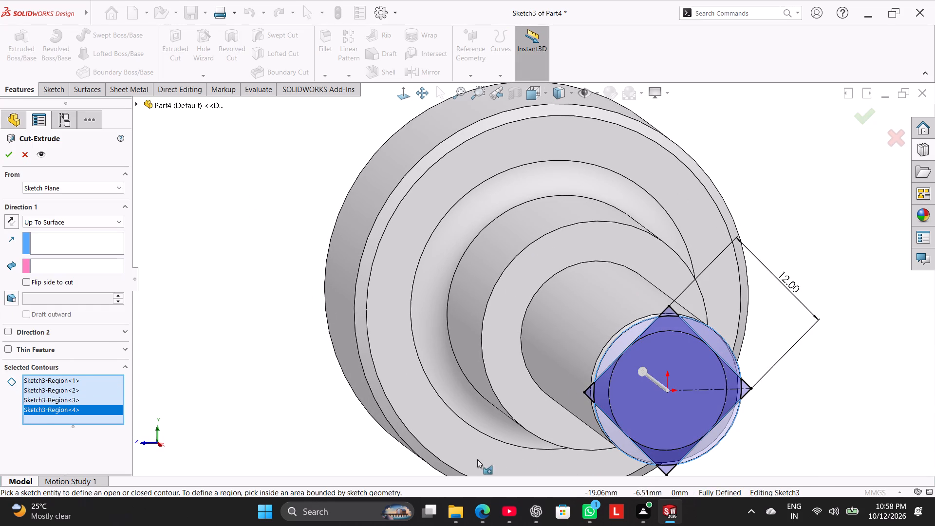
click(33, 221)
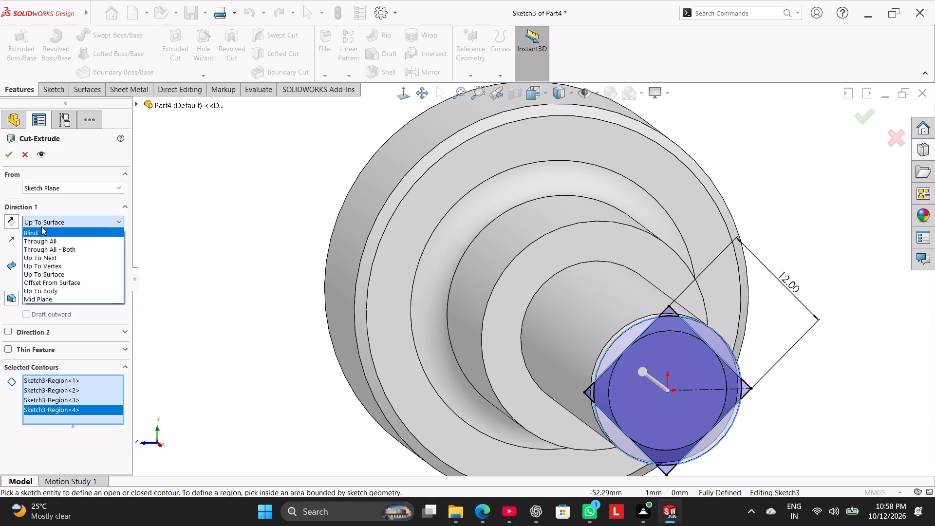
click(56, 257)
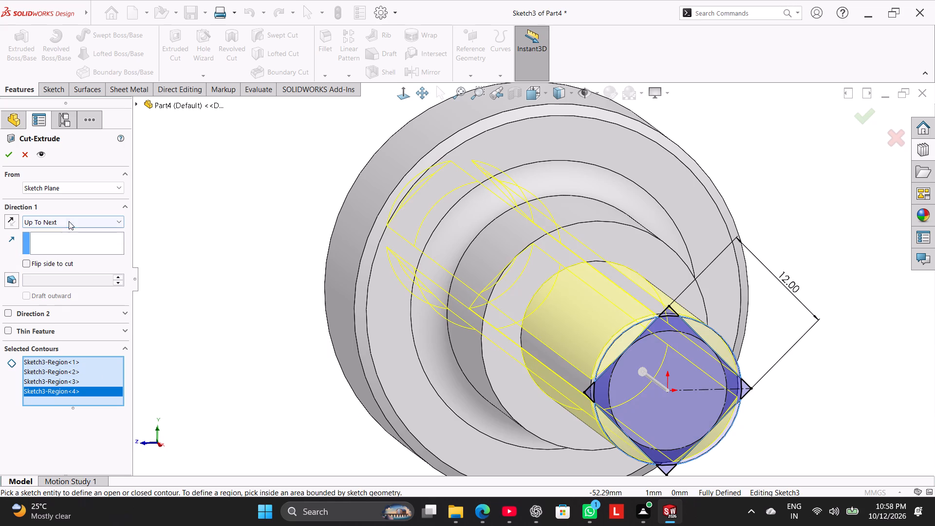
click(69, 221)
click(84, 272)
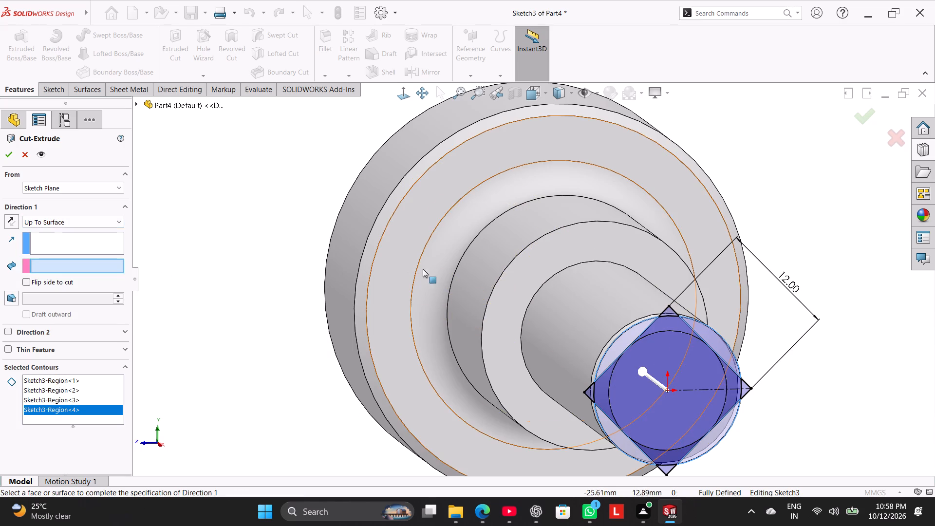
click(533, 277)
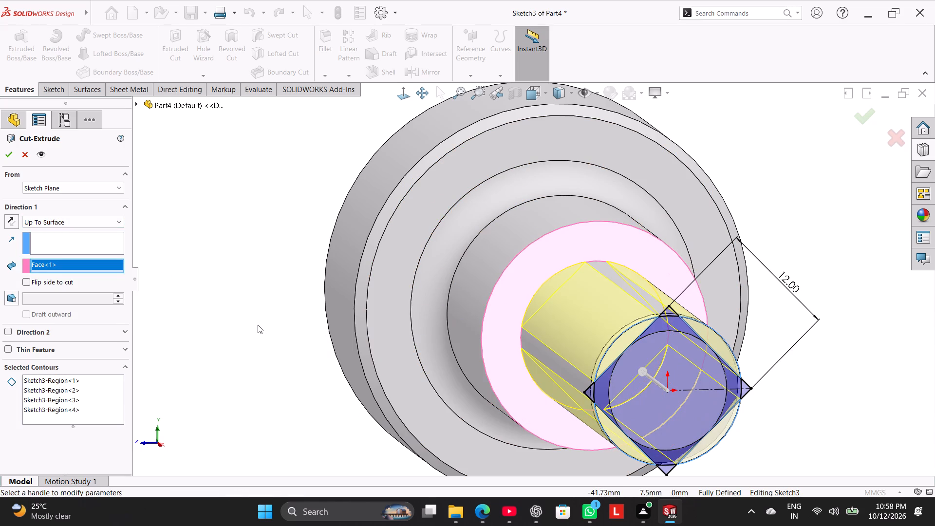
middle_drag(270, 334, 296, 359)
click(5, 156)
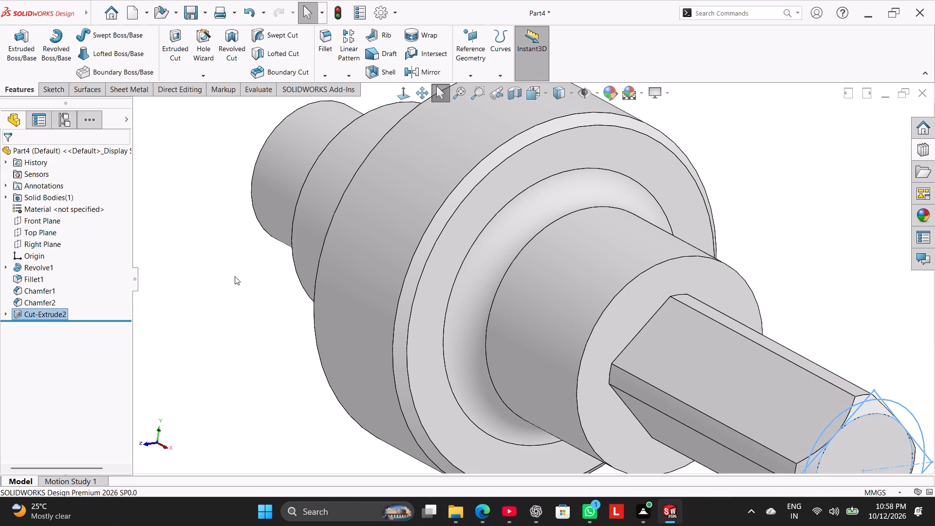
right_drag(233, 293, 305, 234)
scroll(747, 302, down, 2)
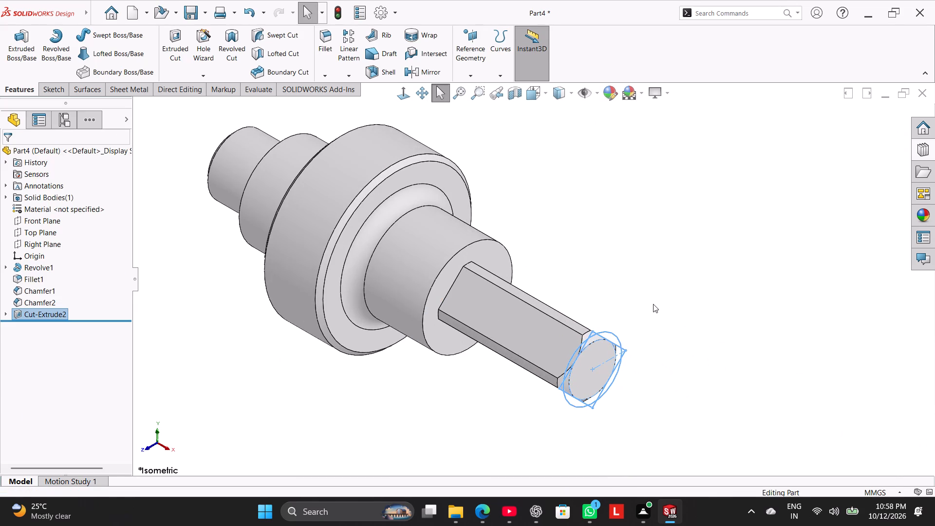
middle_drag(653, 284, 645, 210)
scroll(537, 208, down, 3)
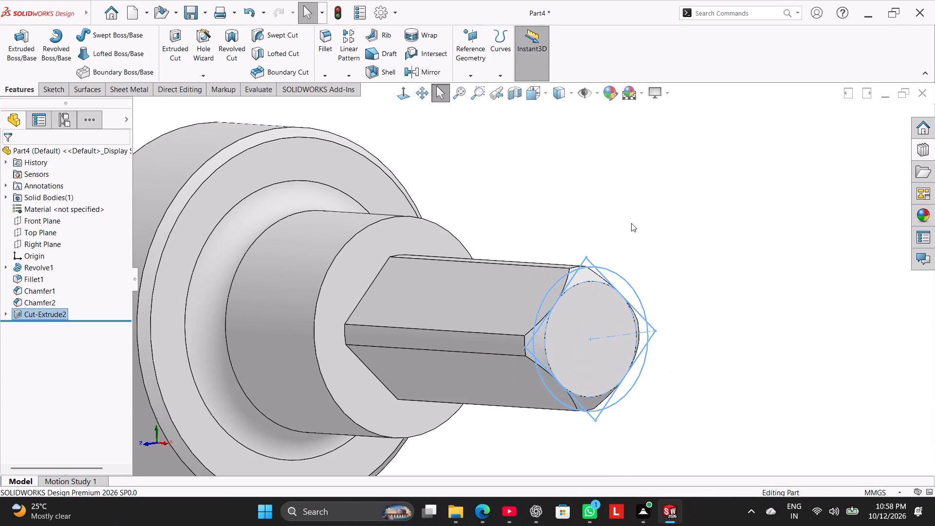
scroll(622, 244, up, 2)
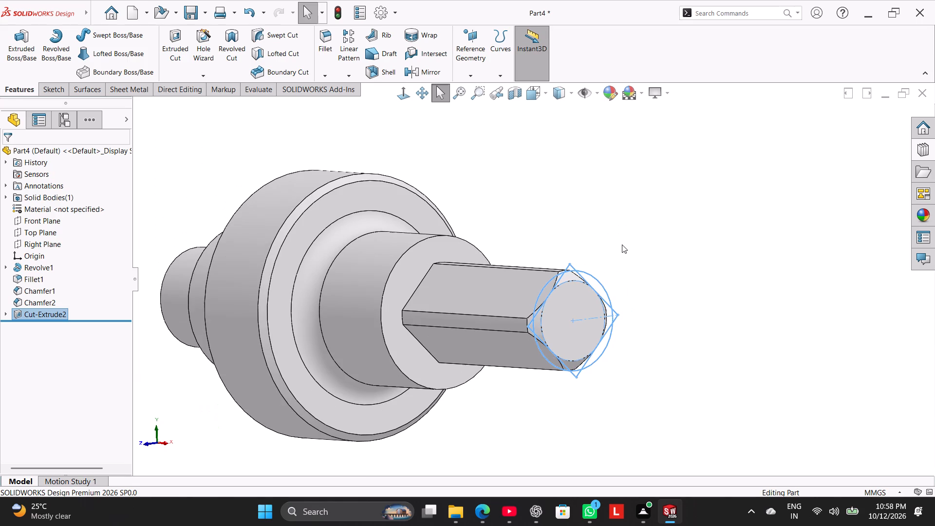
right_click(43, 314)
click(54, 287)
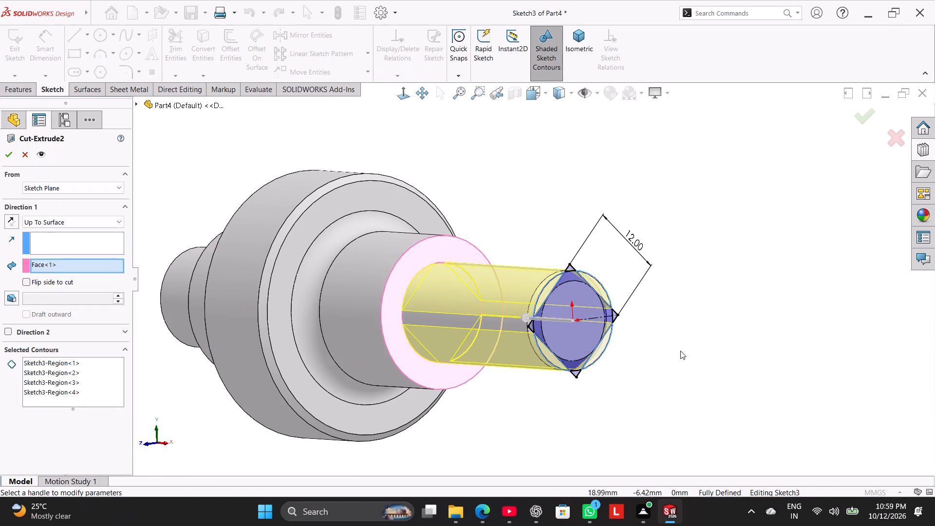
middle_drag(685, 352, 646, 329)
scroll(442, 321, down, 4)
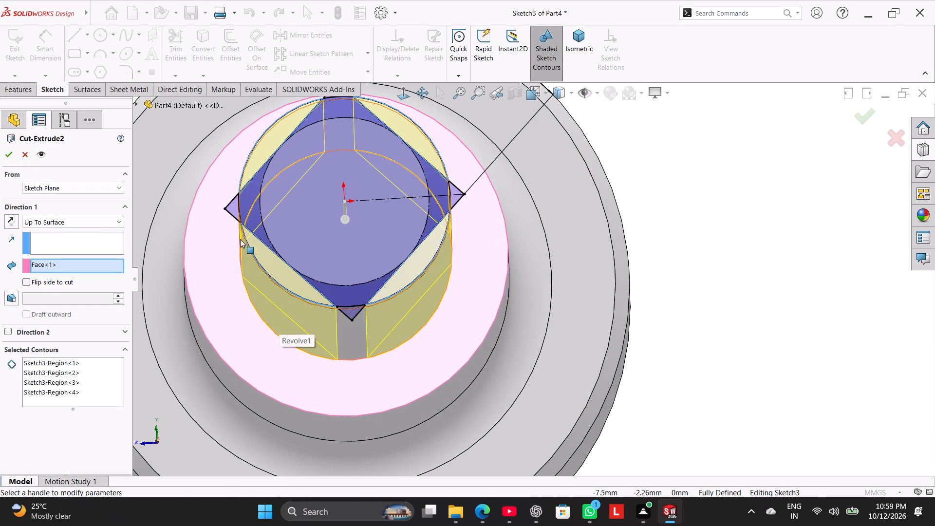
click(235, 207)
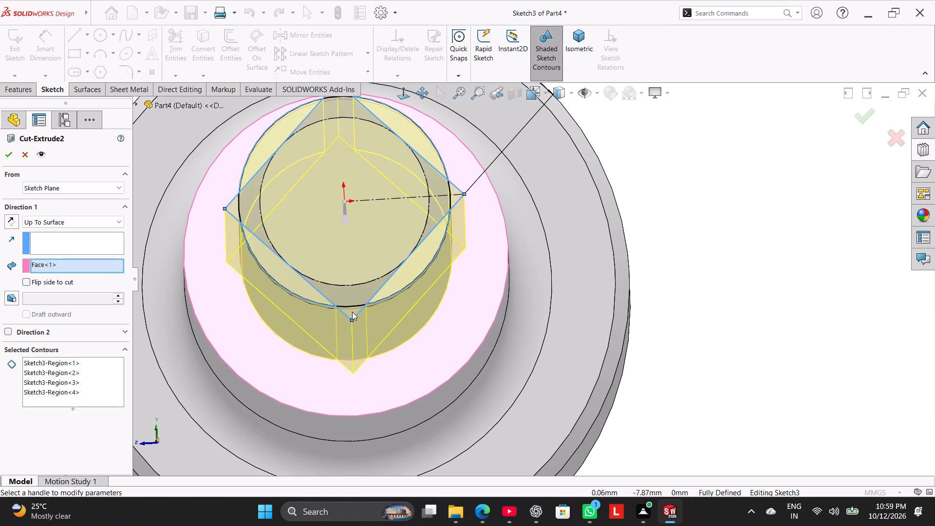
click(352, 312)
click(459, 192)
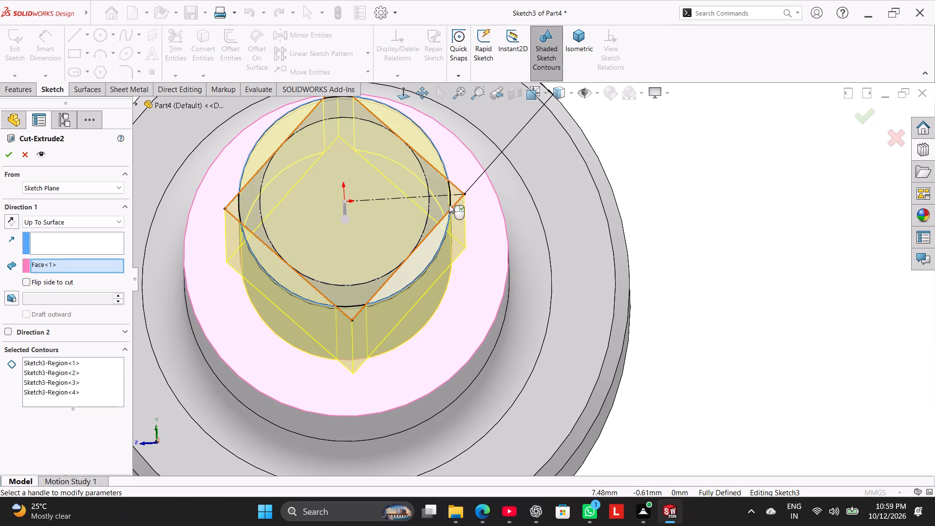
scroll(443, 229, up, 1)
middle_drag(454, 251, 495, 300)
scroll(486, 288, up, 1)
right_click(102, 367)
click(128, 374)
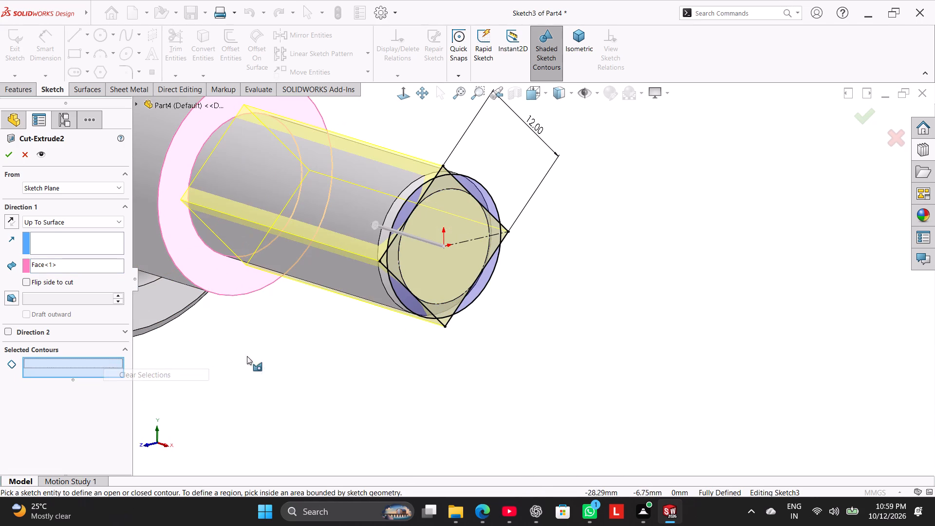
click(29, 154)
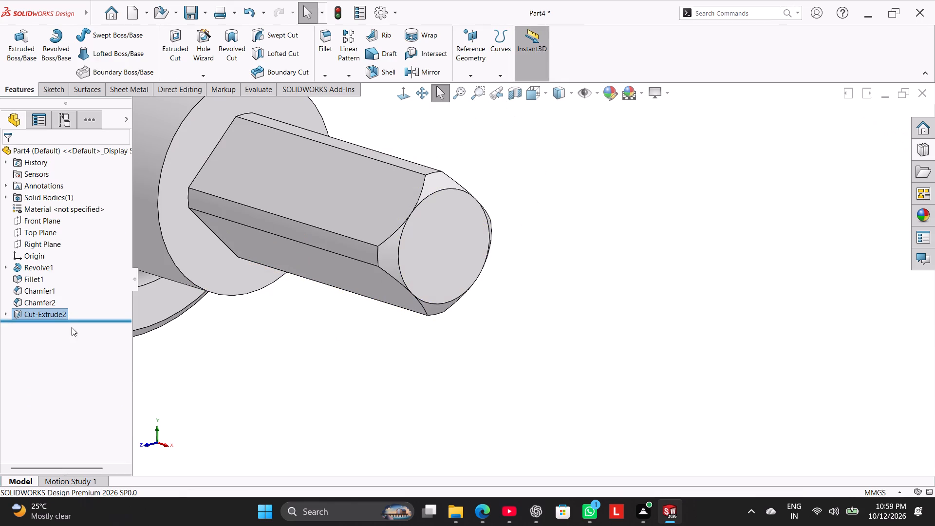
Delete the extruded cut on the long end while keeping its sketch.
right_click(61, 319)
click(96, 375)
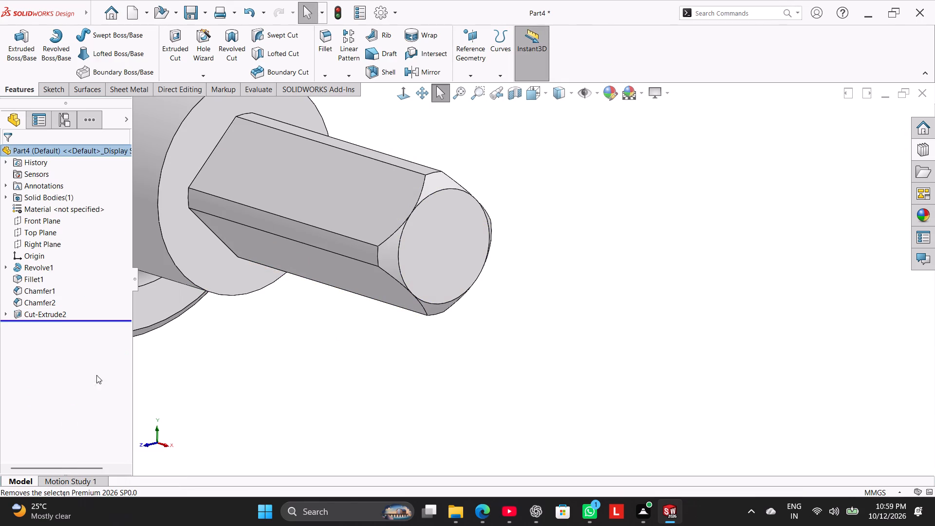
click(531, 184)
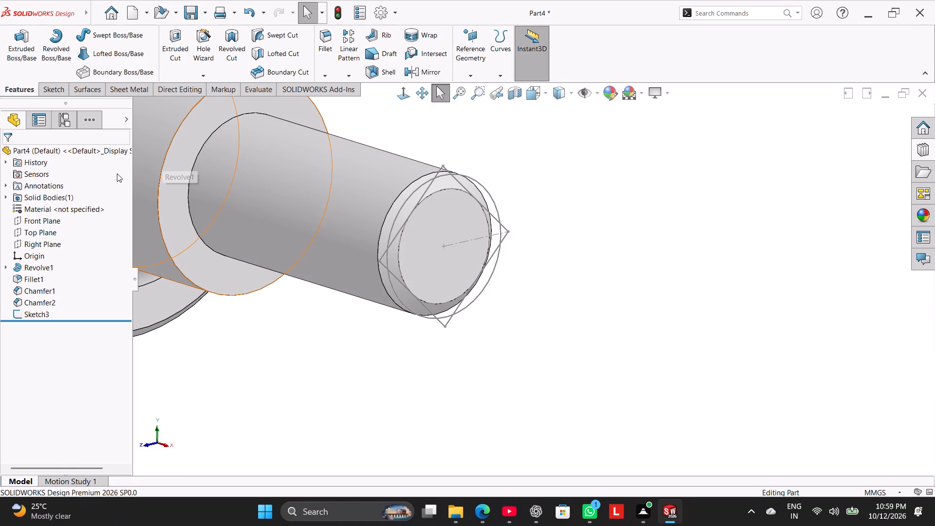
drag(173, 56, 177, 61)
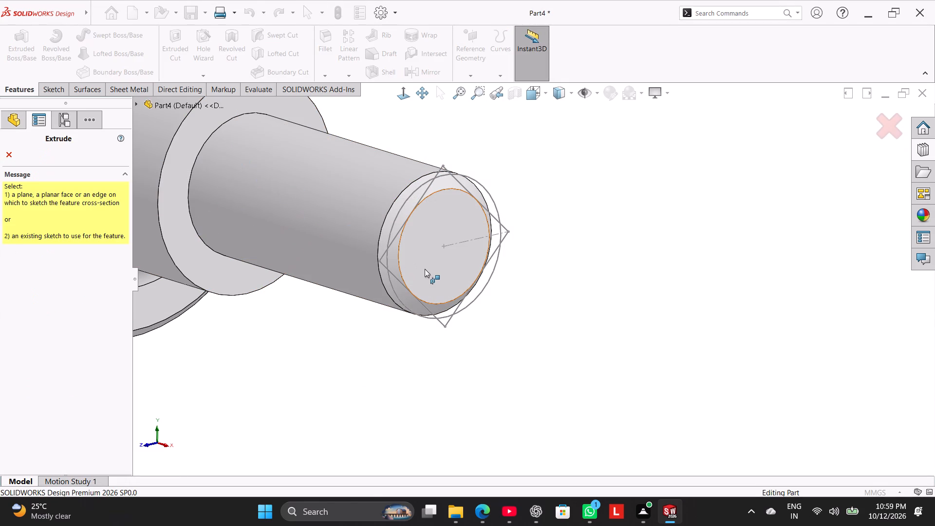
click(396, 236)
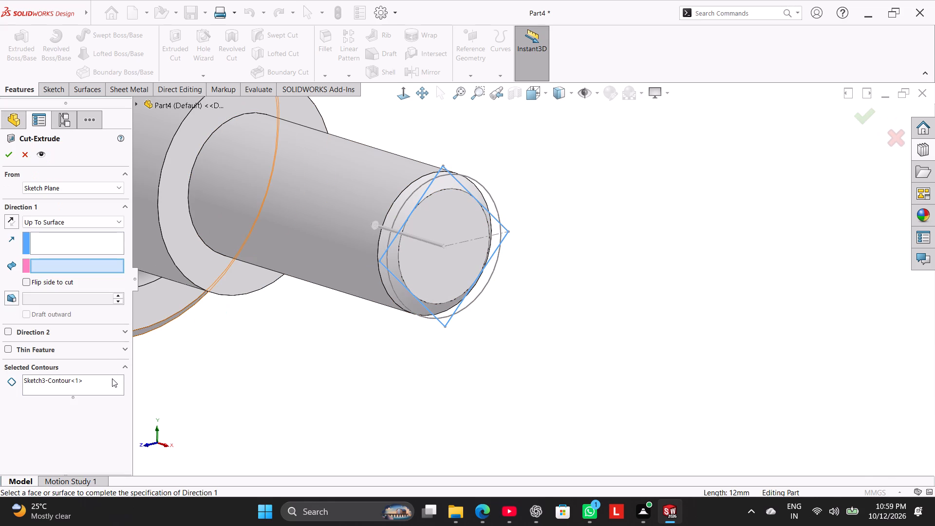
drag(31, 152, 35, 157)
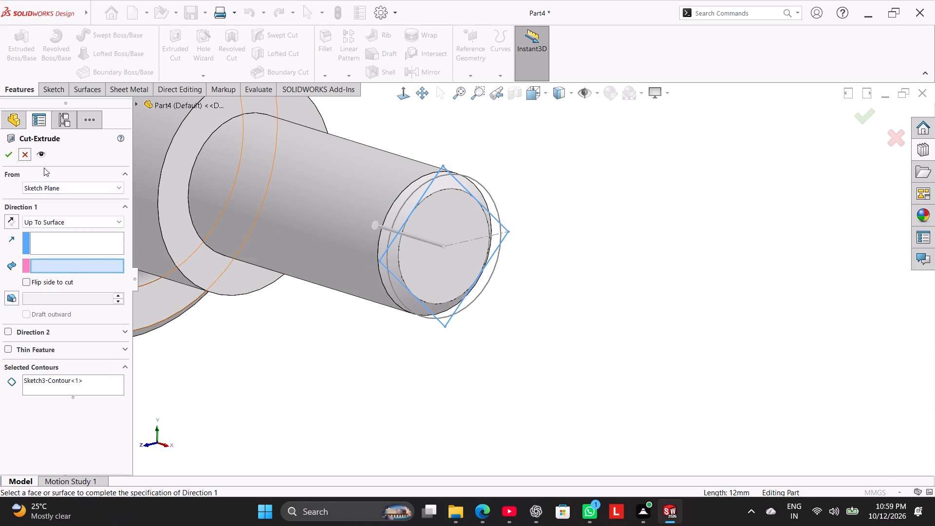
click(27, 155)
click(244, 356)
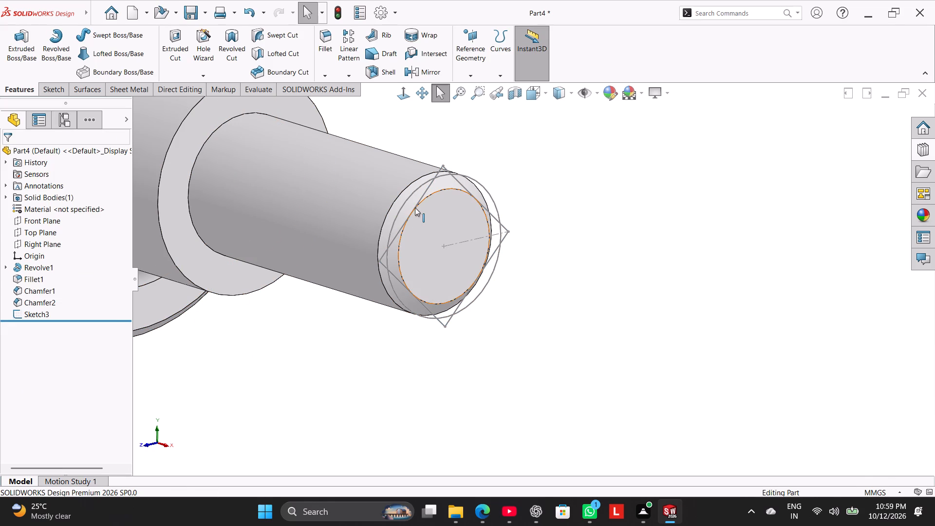
Reopen the sketch with the square and circle on the long end's face for editing.
double_click(416, 204)
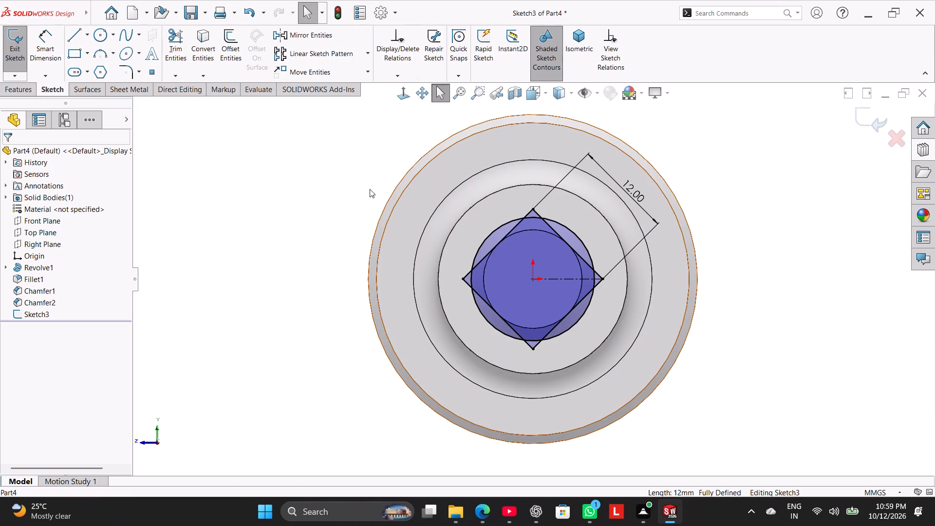
scroll(566, 245, down, 3)
scroll(398, 305, down, 1)
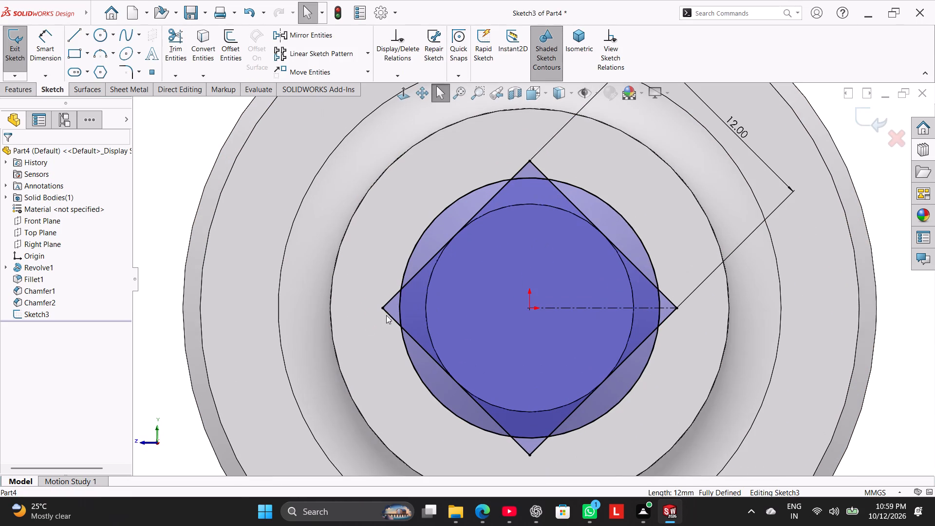
middle_drag(190, 305, 216, 318)
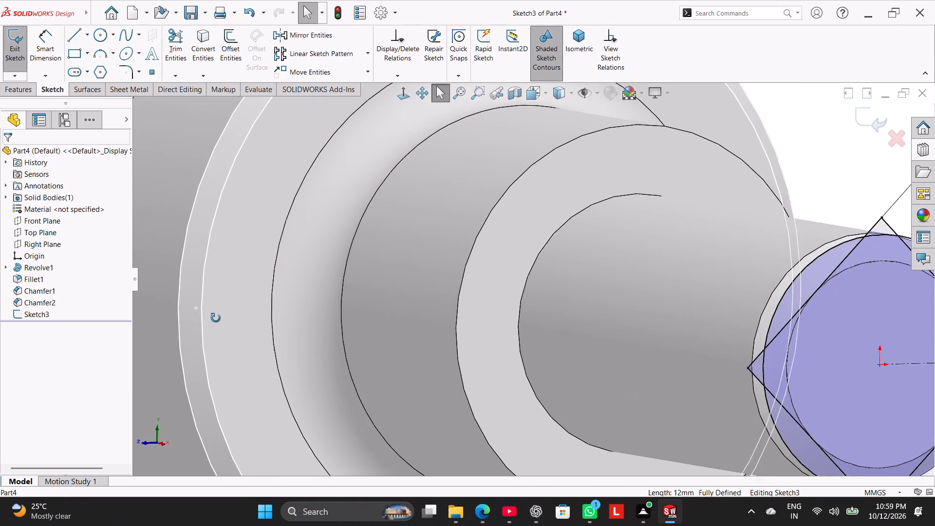
middle_drag(216, 318, 209, 322)
scroll(626, 366, up, 3)
scroll(644, 340, down, 2)
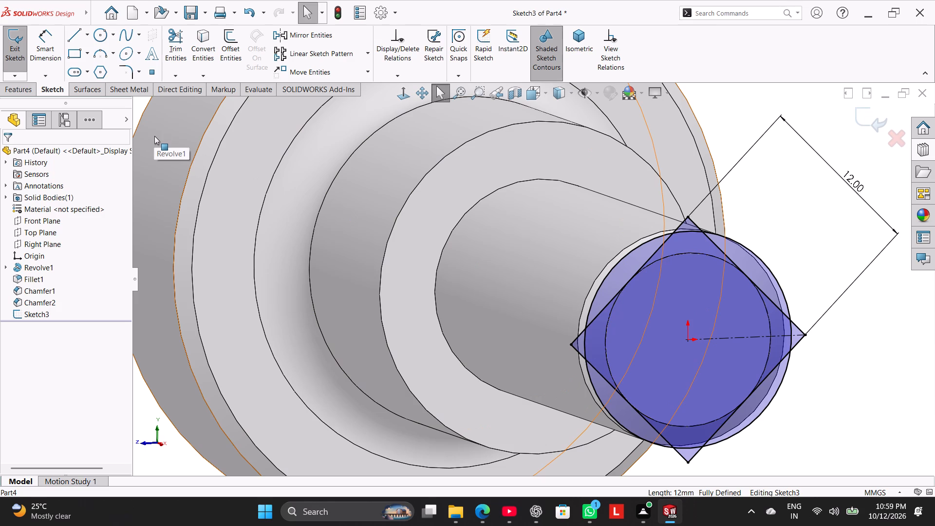
scroll(163, 108, up, 2)
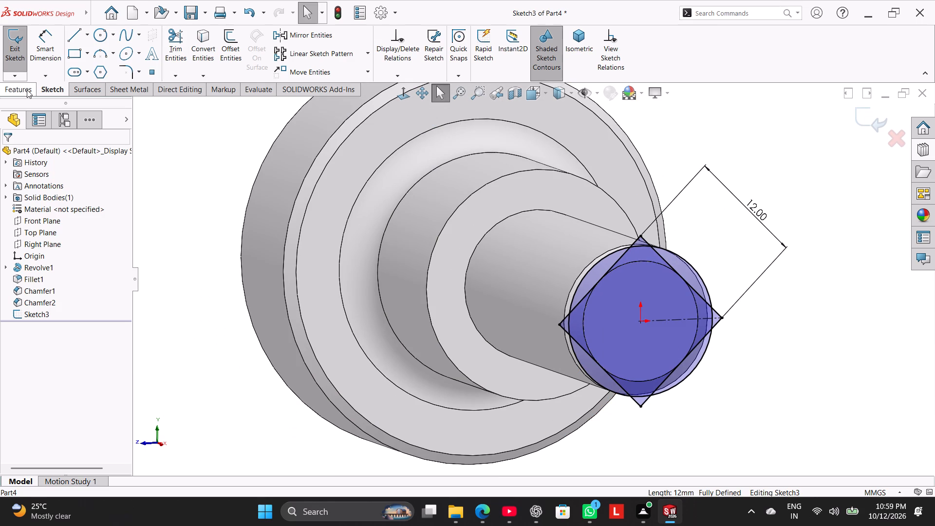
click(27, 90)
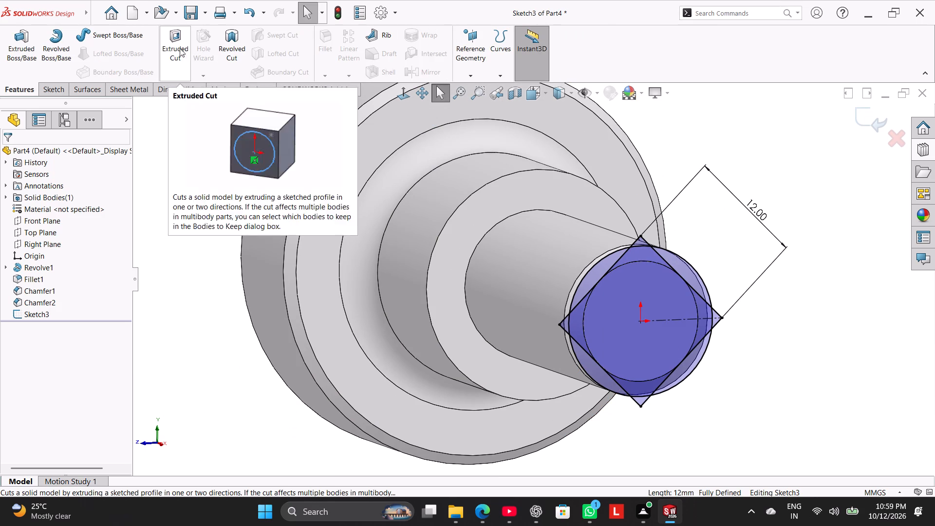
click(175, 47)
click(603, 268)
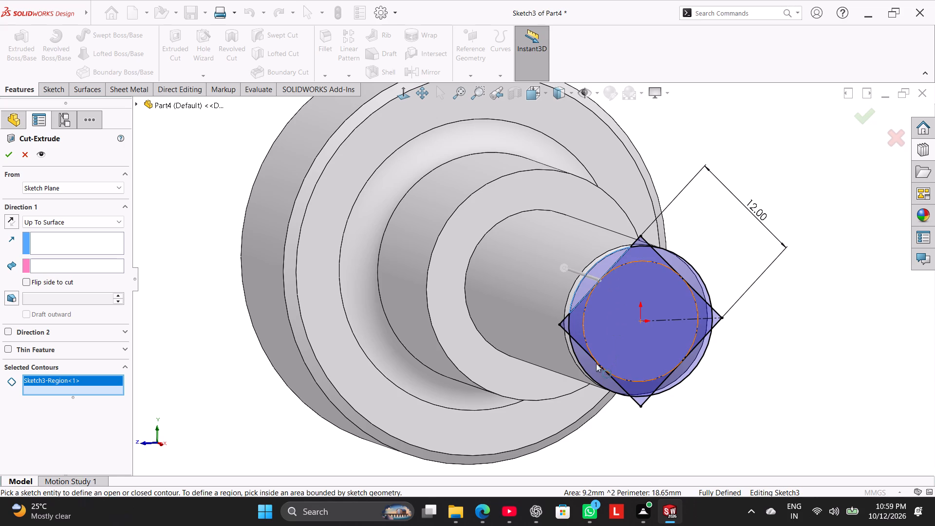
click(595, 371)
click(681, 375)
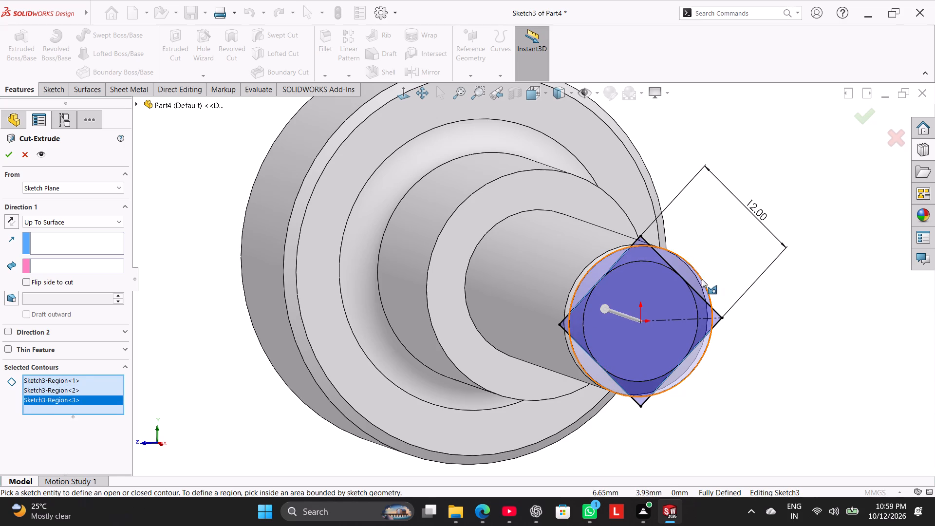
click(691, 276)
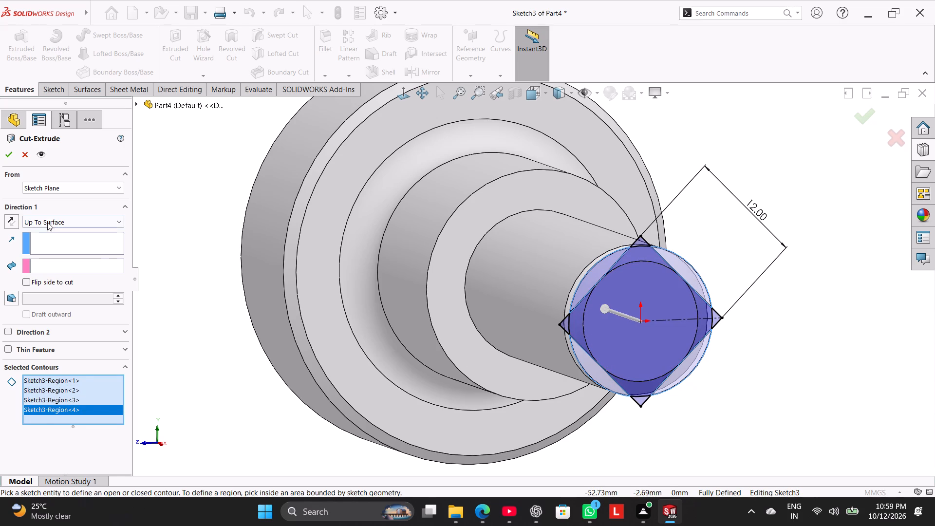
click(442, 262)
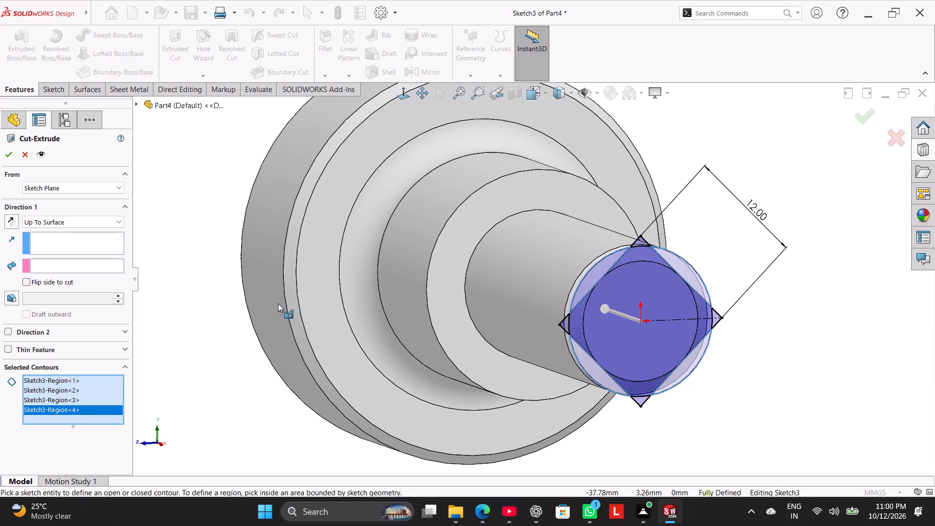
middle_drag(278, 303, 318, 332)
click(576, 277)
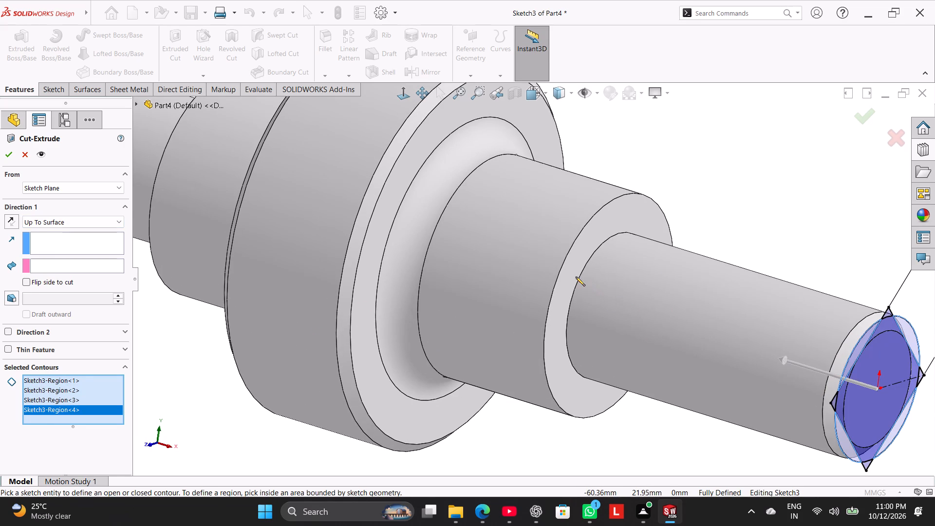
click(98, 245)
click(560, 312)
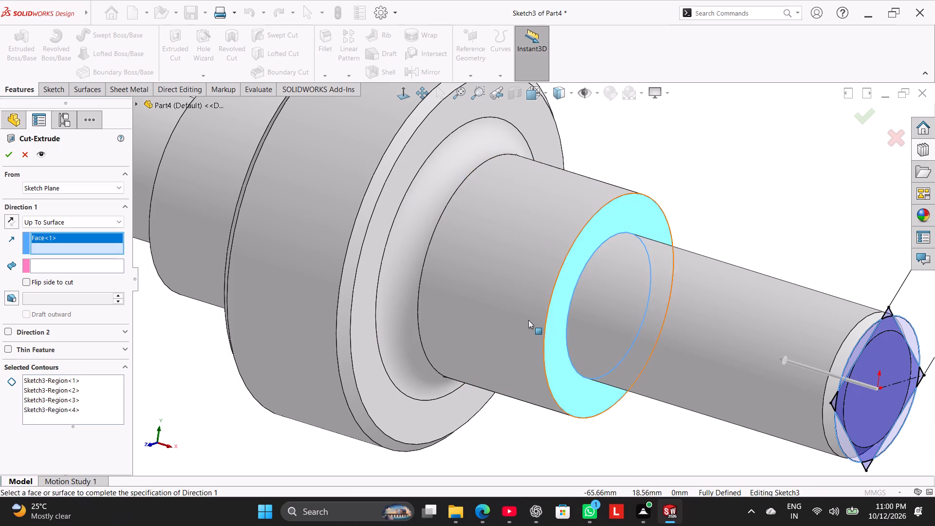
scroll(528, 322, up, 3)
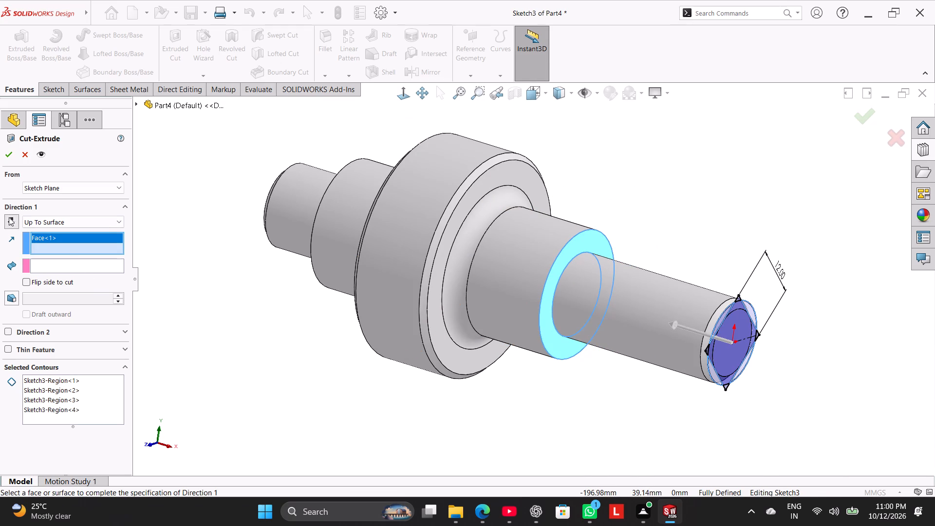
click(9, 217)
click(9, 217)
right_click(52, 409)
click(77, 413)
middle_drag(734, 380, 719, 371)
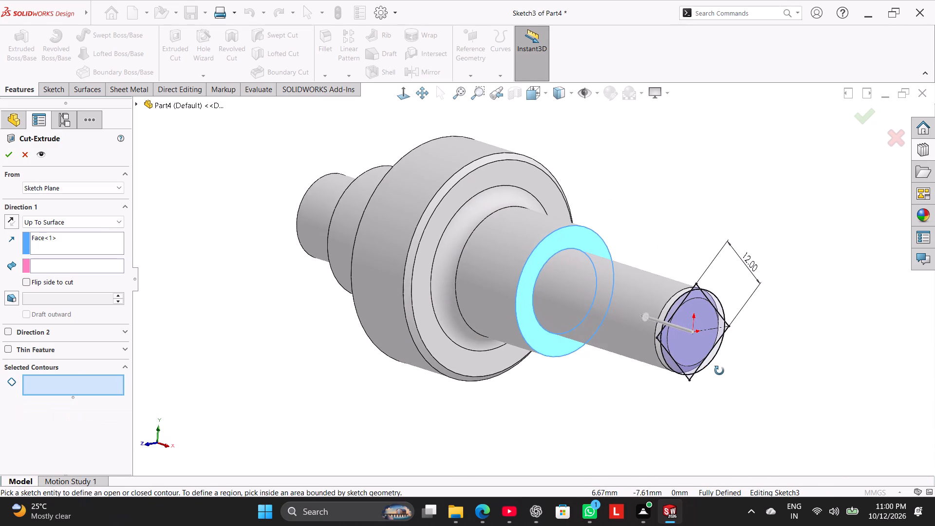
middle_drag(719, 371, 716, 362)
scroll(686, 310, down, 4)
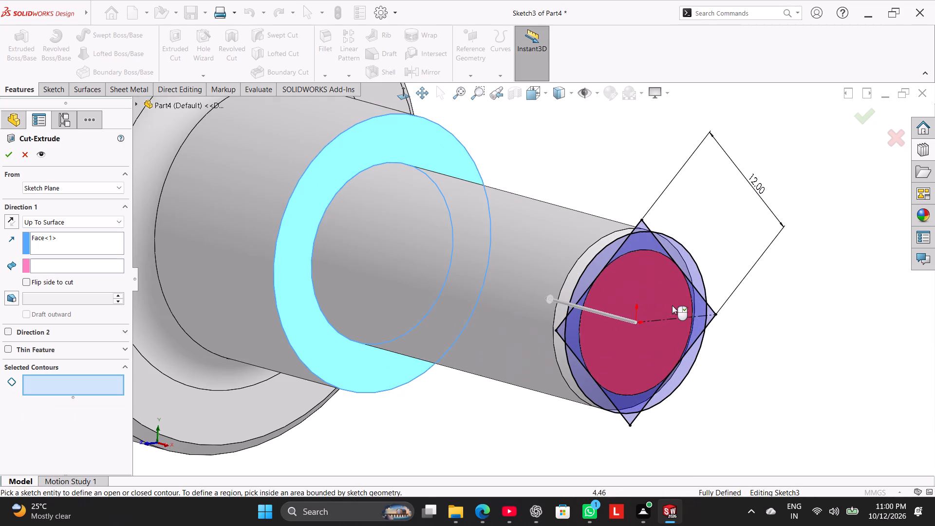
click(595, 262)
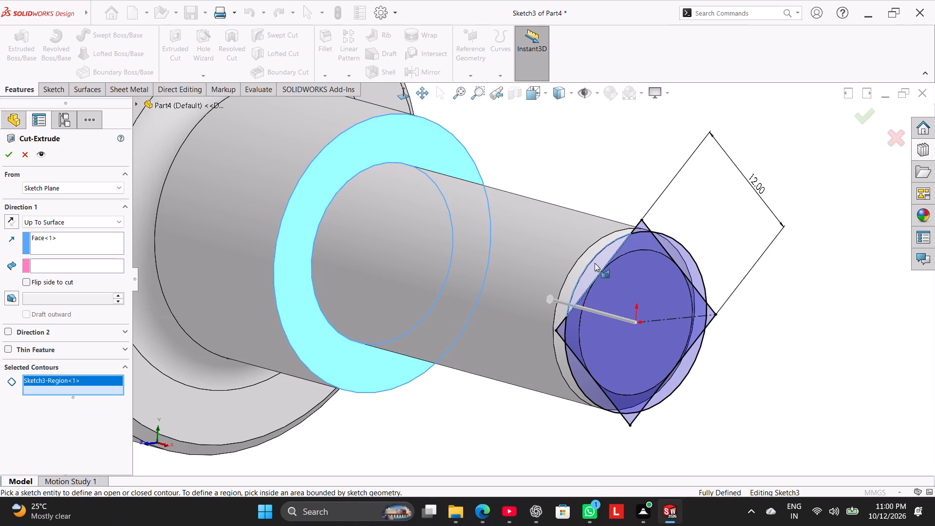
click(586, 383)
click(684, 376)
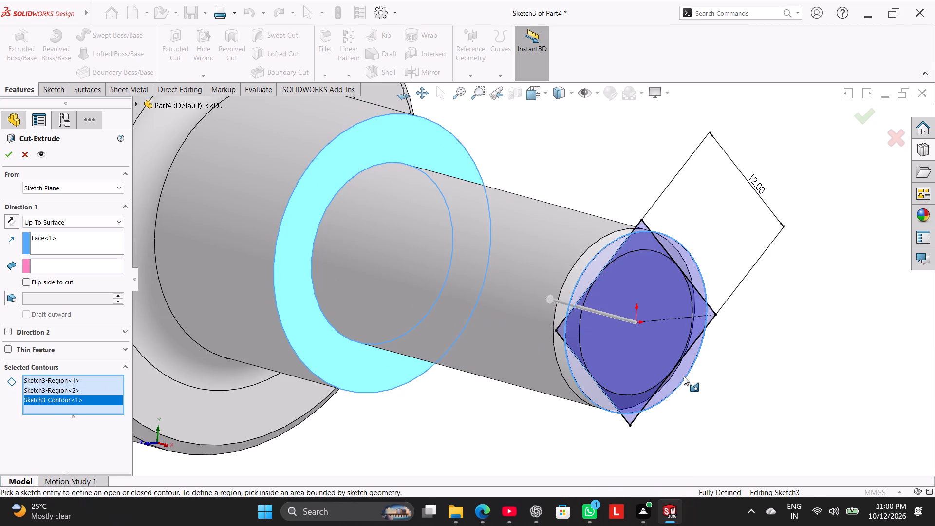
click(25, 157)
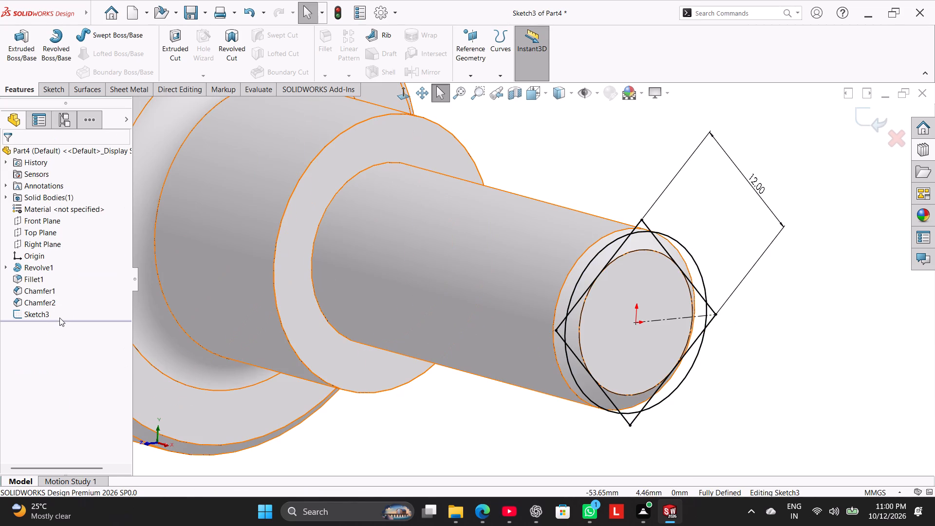
Create an extruded cut from the four regions between the square and the circle, ending Up To Surface at the adjacent shoulder face.
scroll(323, 404, up, 3)
click(391, 396)
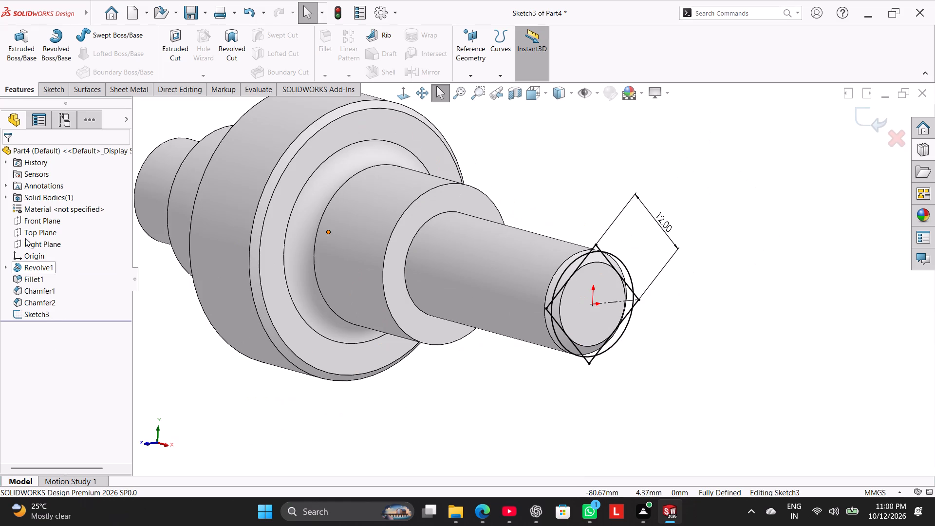
click(191, 34)
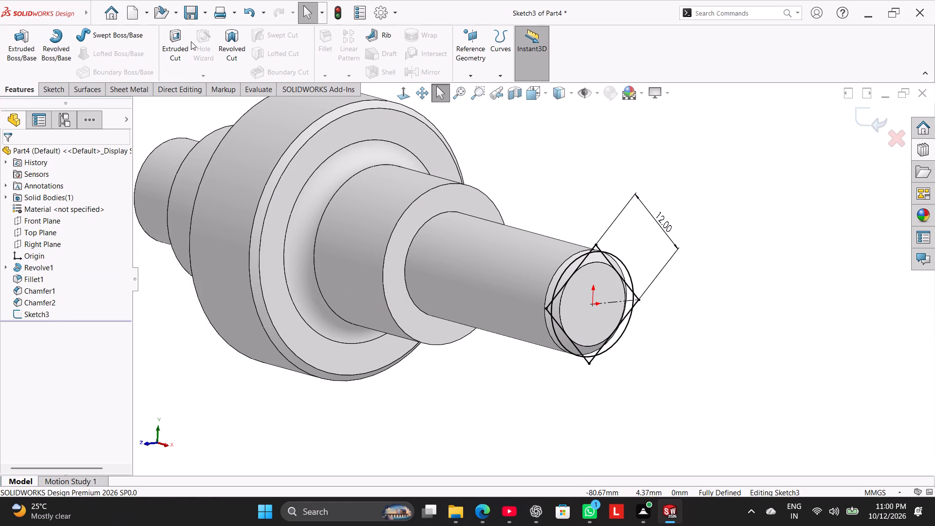
click(189, 44)
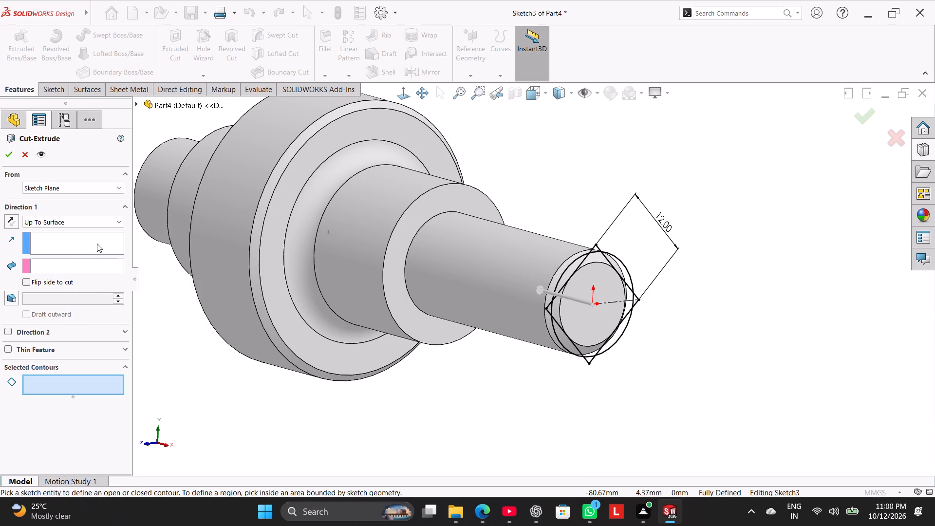
click(89, 382)
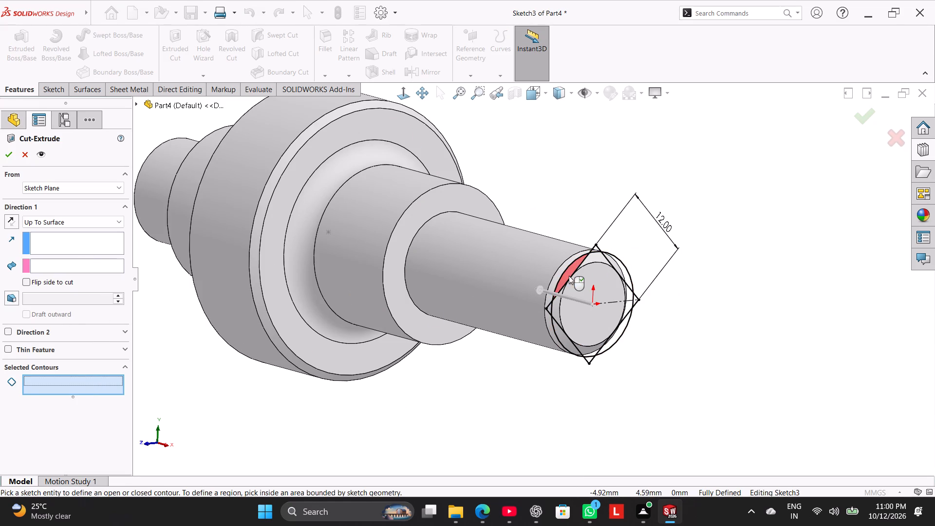
click(569, 276)
click(566, 345)
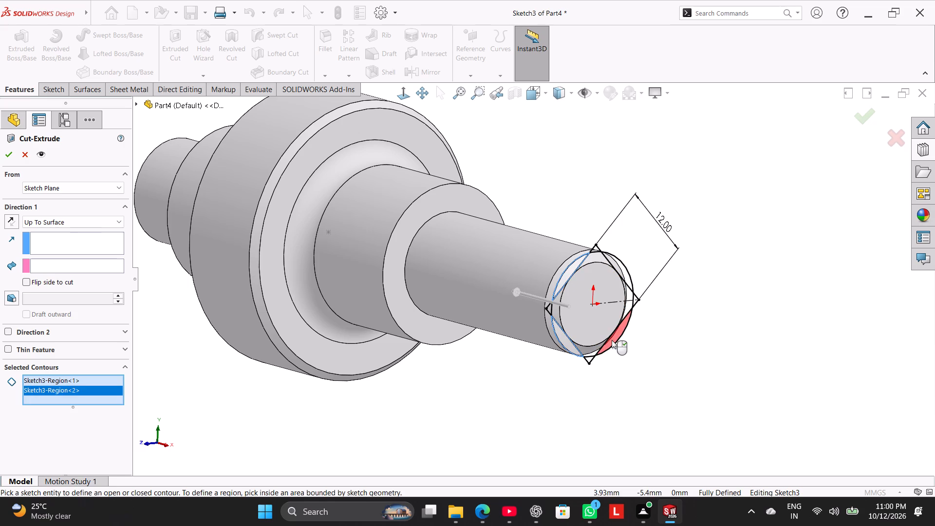
click(612, 339)
click(626, 274)
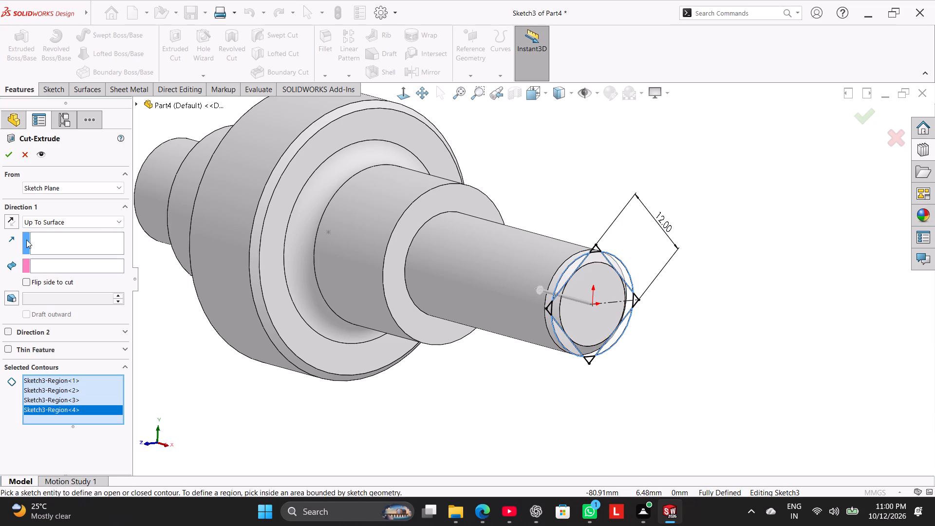
click(34, 223)
click(40, 228)
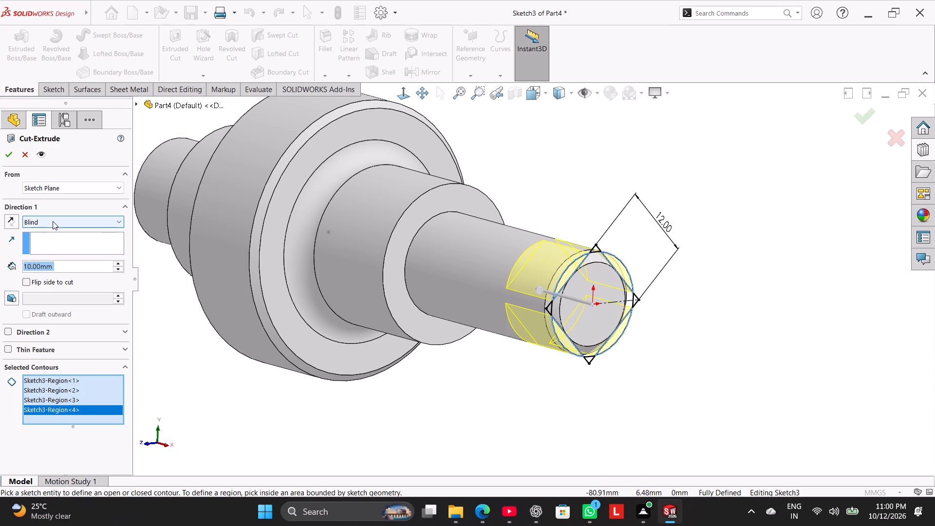
click(53, 221)
click(62, 238)
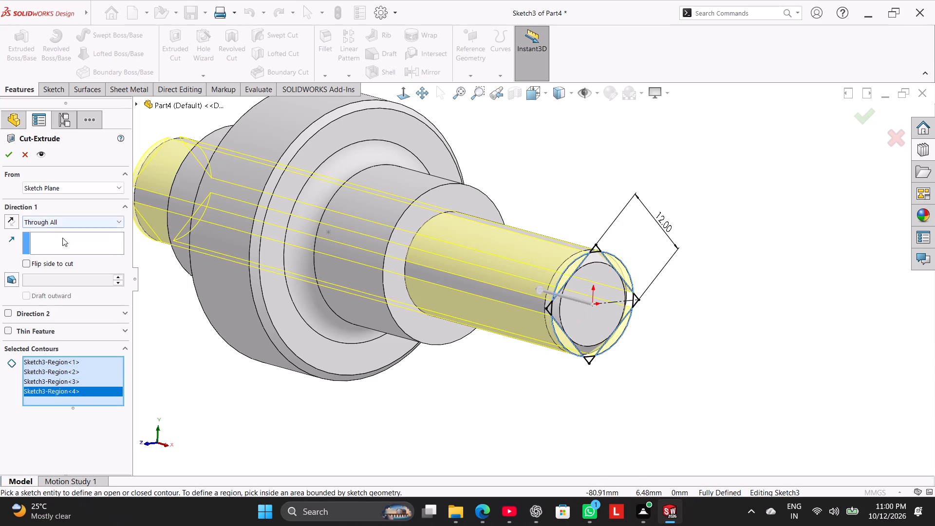
click(62, 225)
click(71, 271)
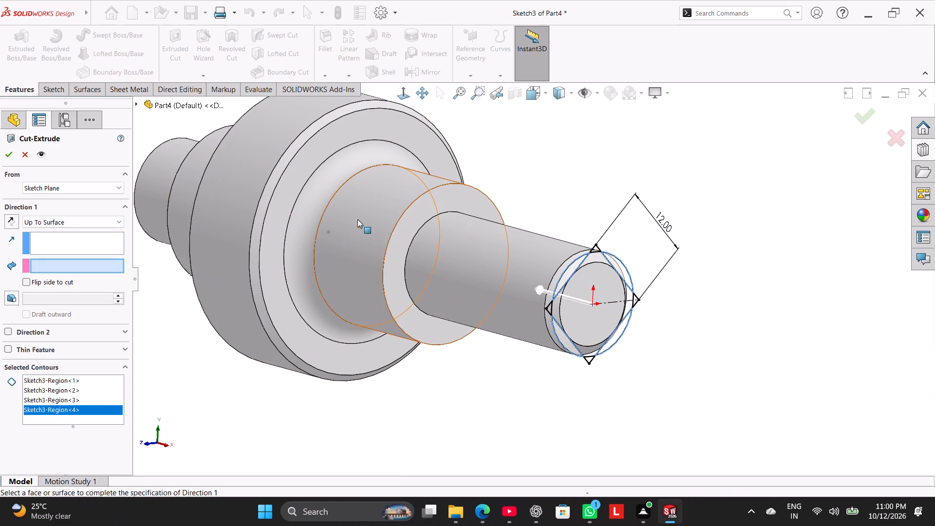
click(402, 236)
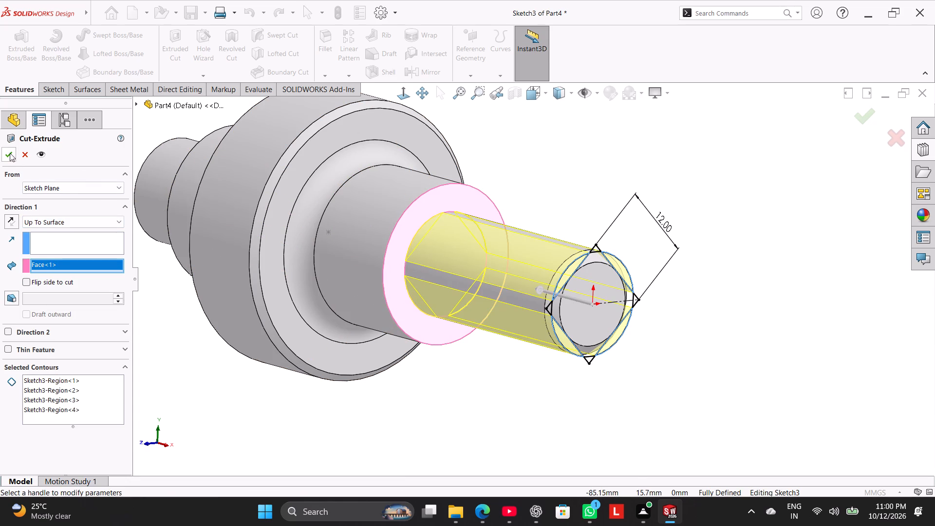
click(10, 153)
Open the long end's extruded cut feature for editing.
right_drag(361, 373, 532, 256)
click(343, 343)
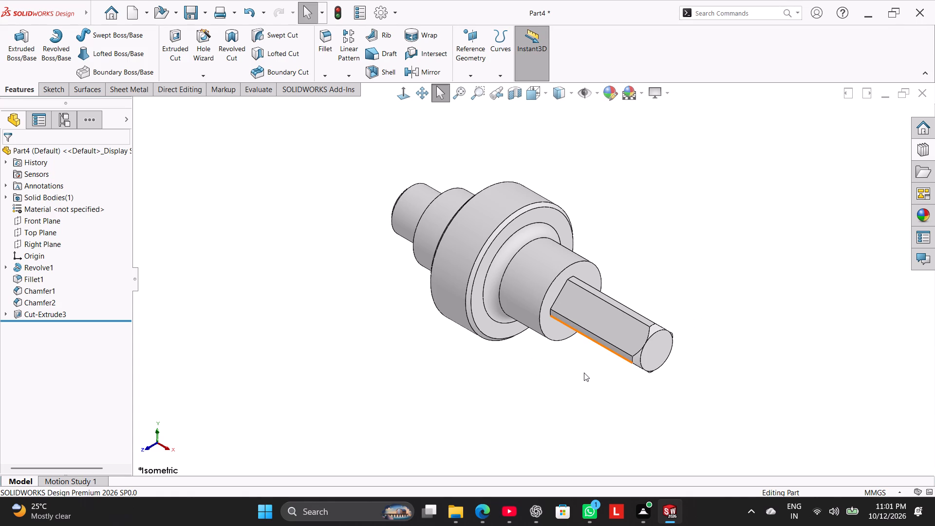
middle_drag(584, 373, 548, 307)
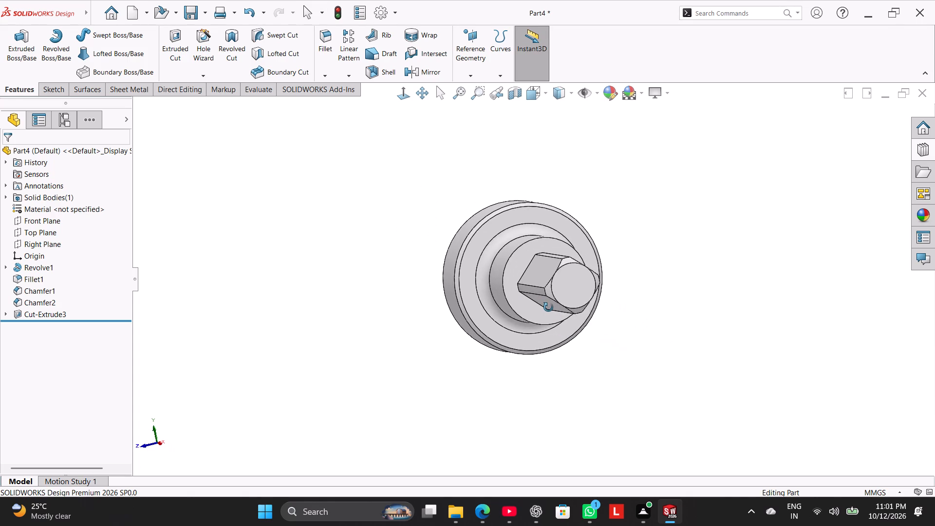
middle_drag(548, 307, 561, 323)
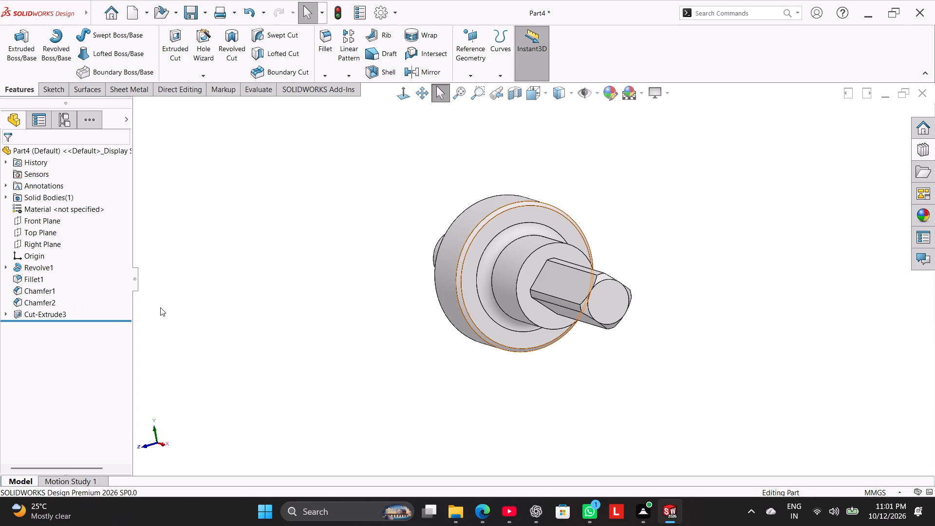
right_click(60, 312)
click(69, 277)
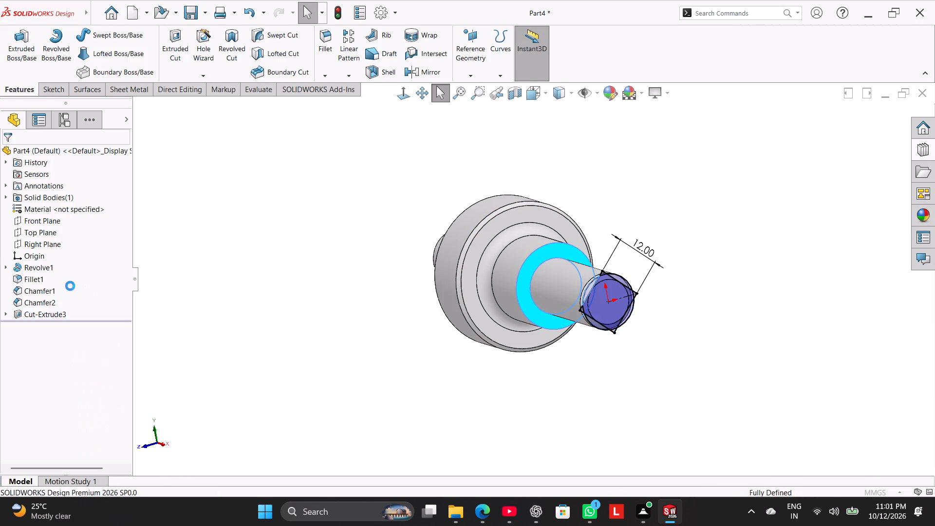
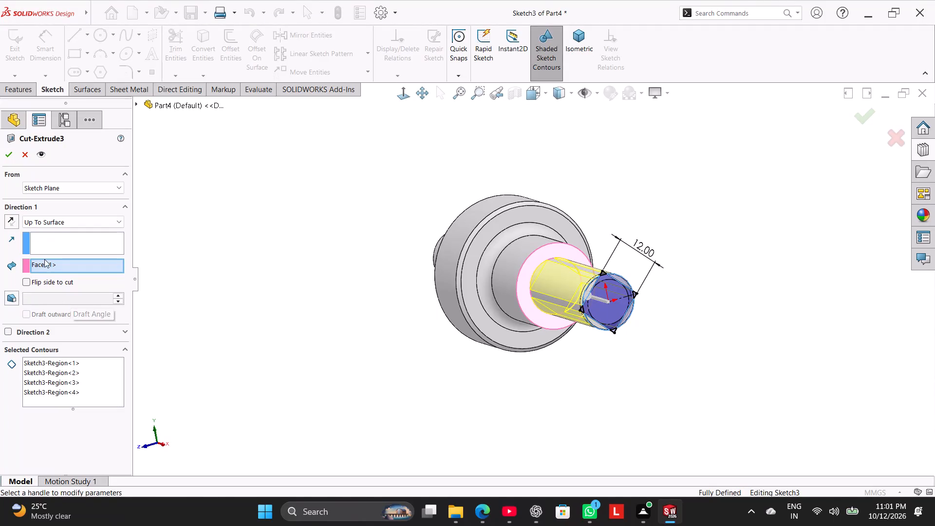
Change the long end's extruded cut to a Blind end condition with a depth of 16 mm.
click(56, 222)
click(62, 232)
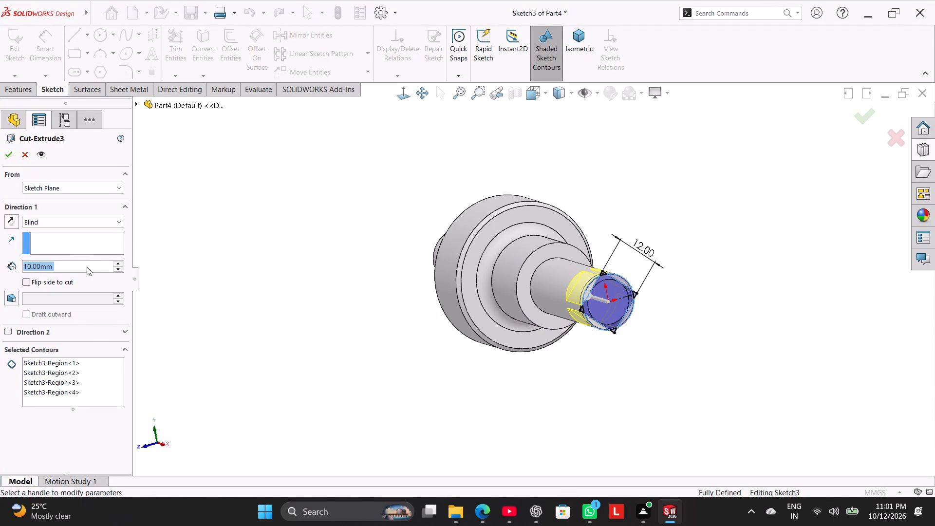
text(16)
key(Return)
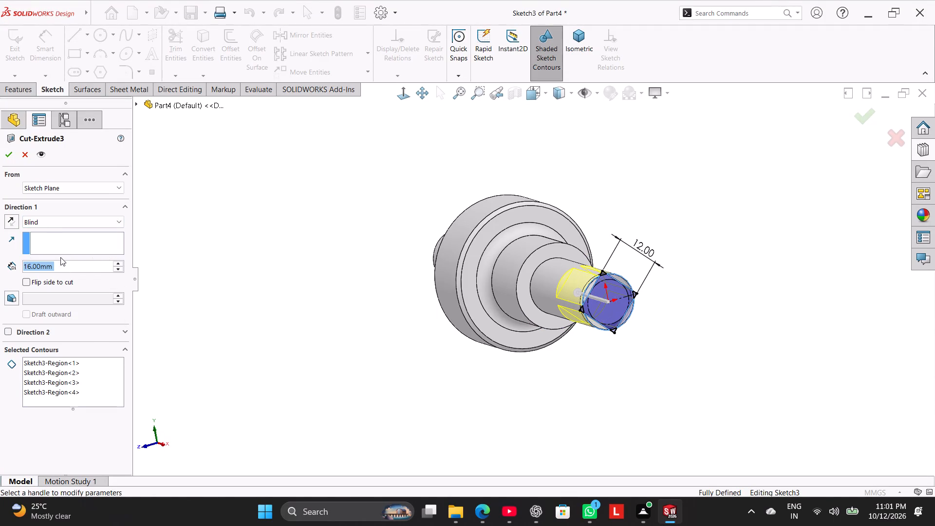
click(5, 157)
Start a Hole Wizard feature with the Counterbore hole type and the KS standard.
right_drag(295, 283, 377, 245)
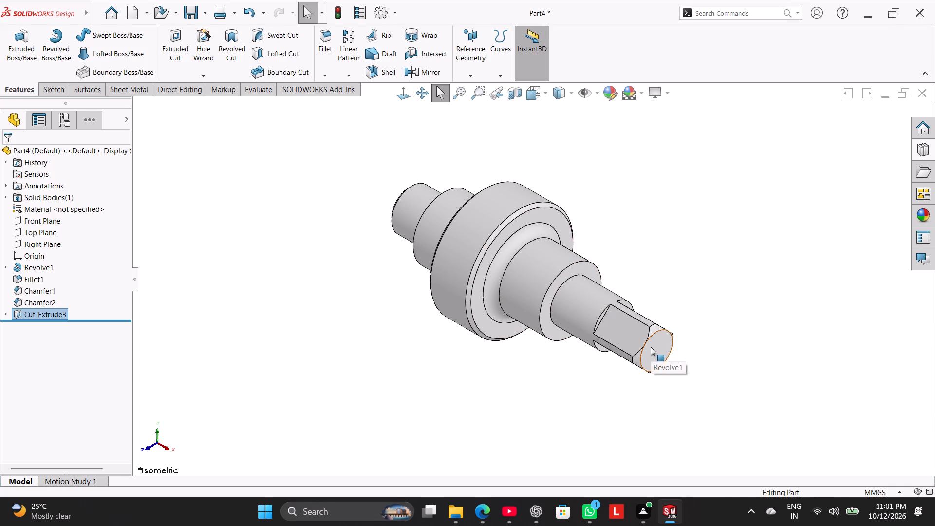
click(202, 56)
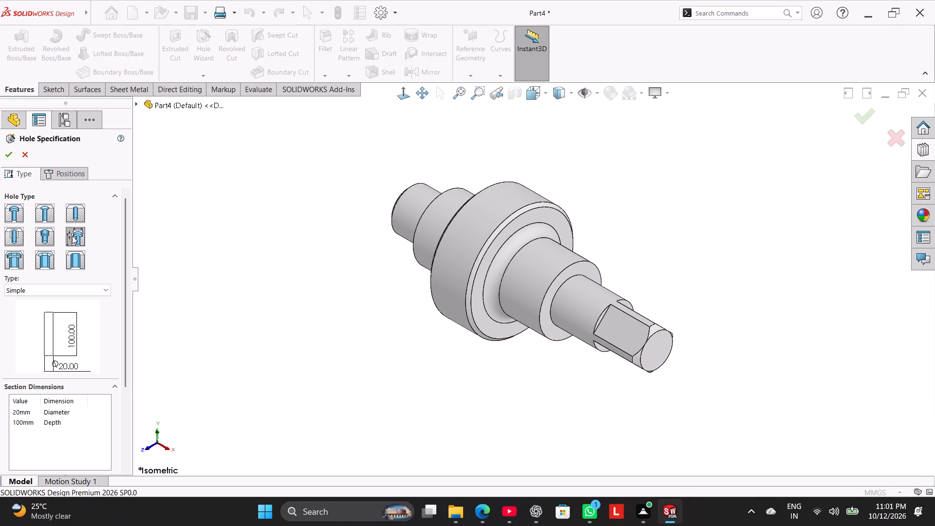
click(6, 218)
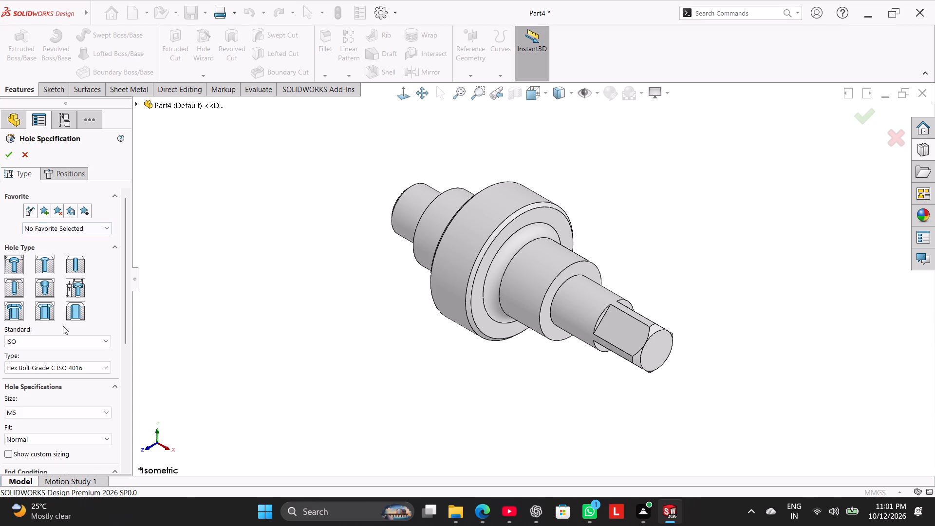
click(71, 337)
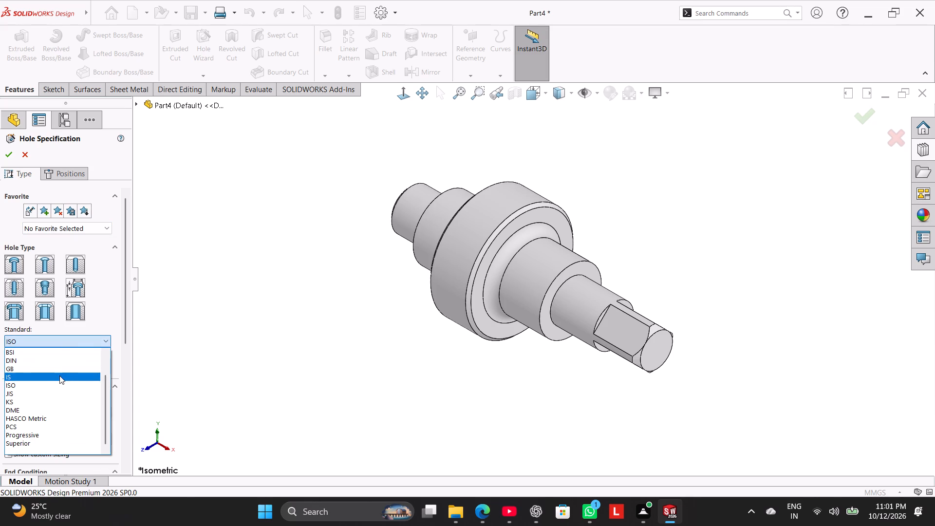
click(57, 402)
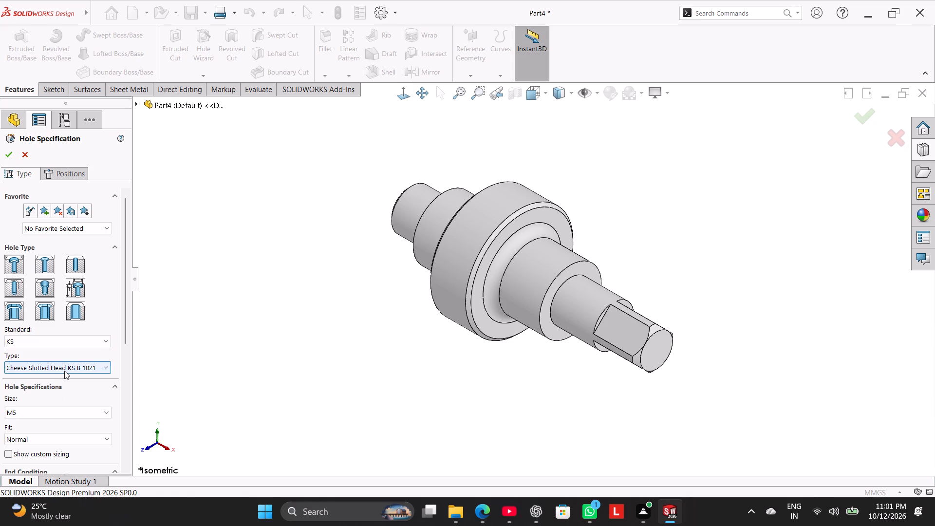
Examine the fastener types offered for a counterbore hole under the KS standard.
click(64, 371)
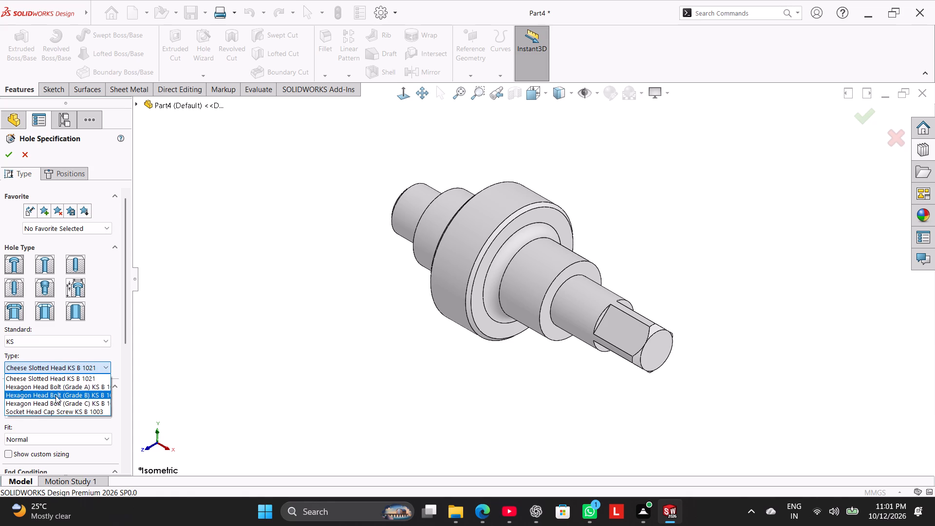
scroll(59, 394, down, 3)
scroll(65, 392, up, 3)
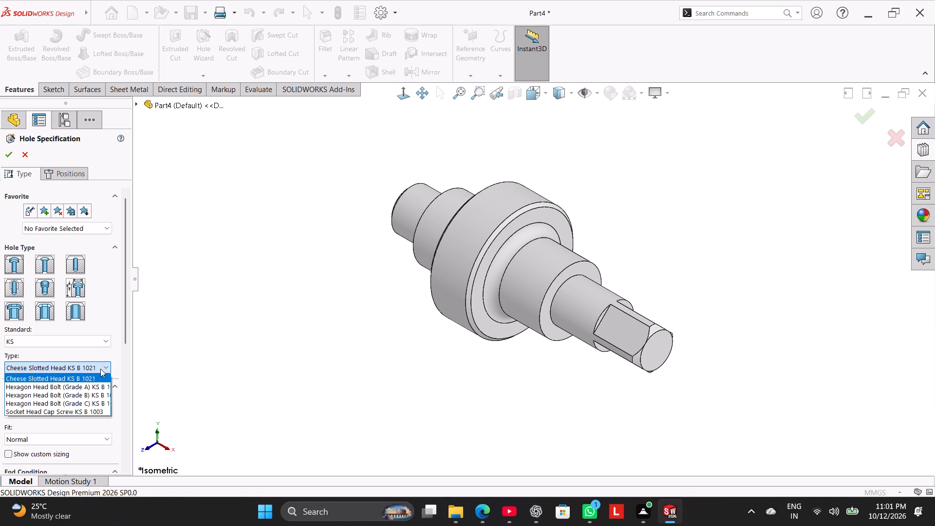
click(101, 368)
click(101, 368)
click(101, 366)
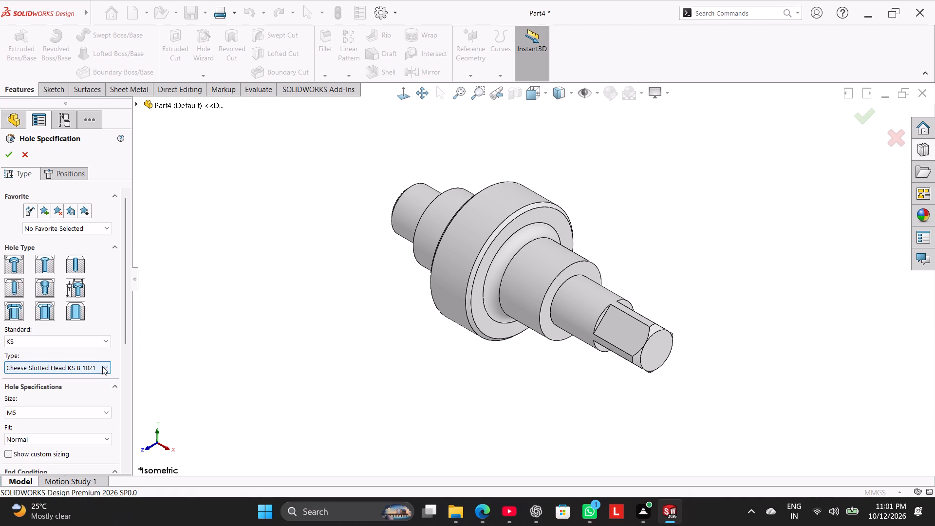
click(102, 366)
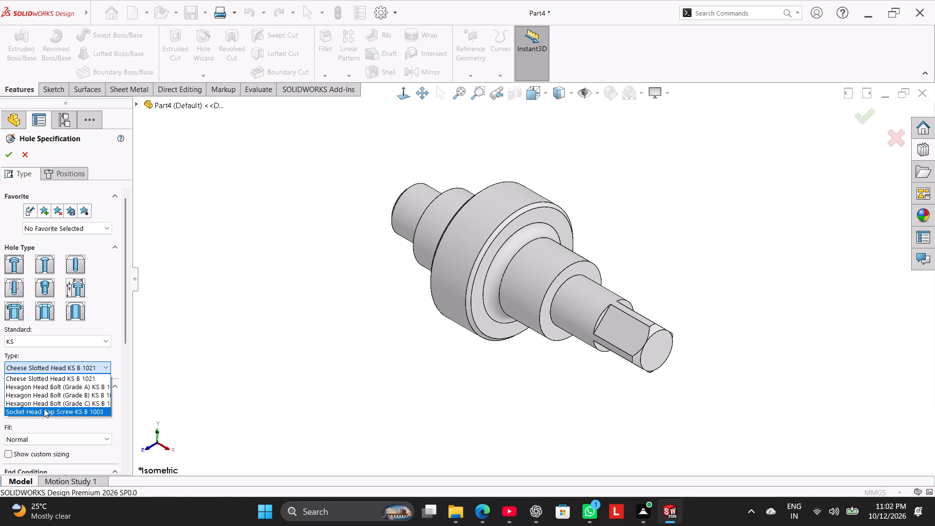
click(16, 262)
click(16, 262)
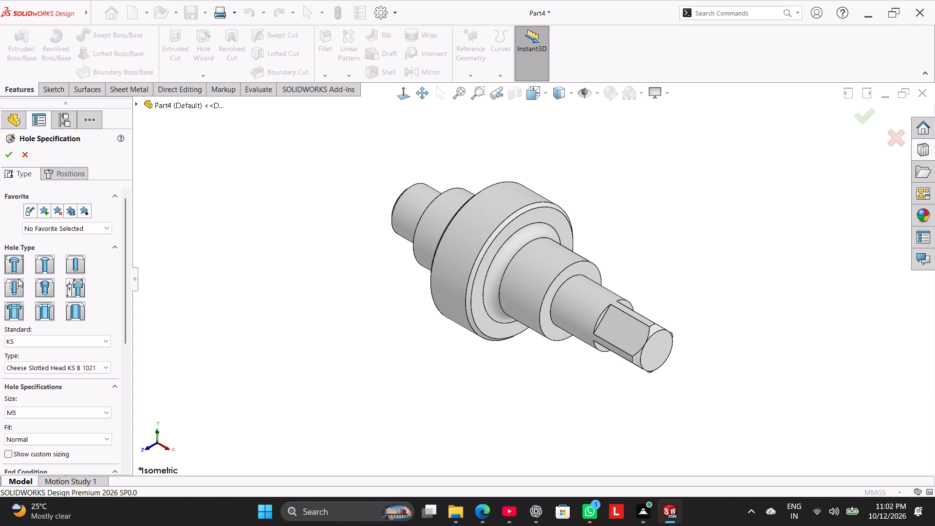
Examine the KS types offered for straight tap, countersink, plain hole, tapered tap and the slot variants.
click(18, 282)
click(40, 338)
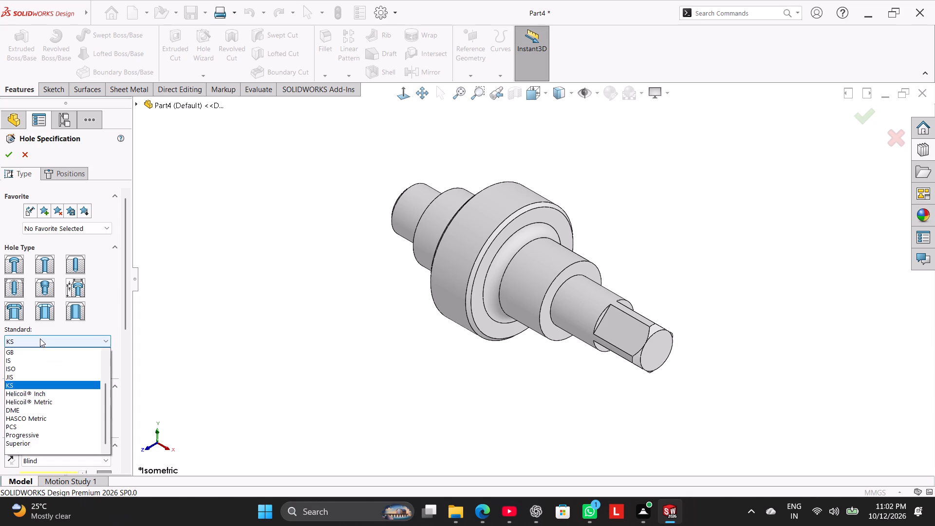
click(40, 338)
click(60, 368)
click(60, 368)
click(18, 317)
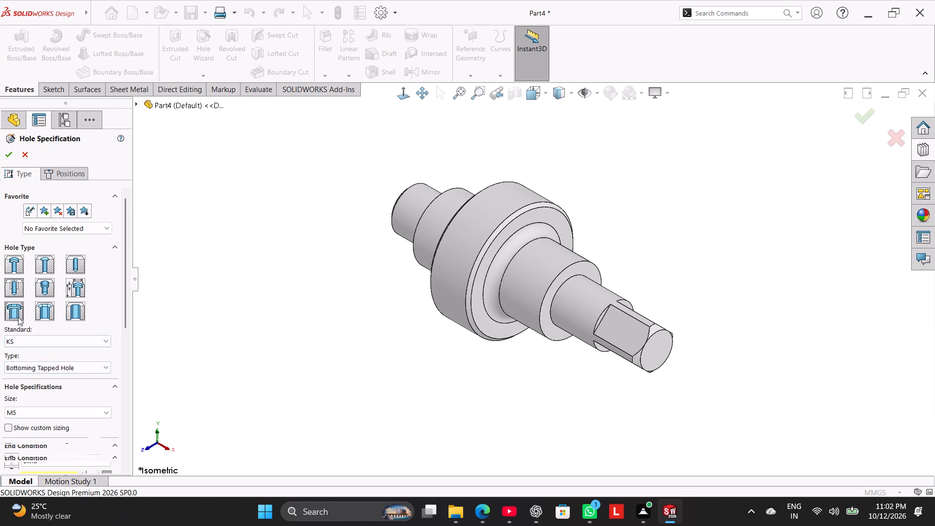
click(49, 366)
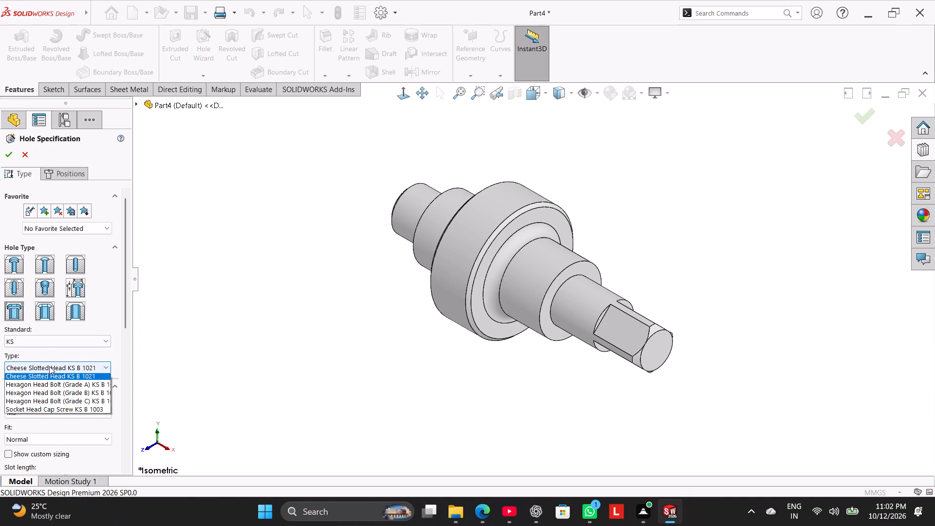
click(49, 366)
click(43, 270)
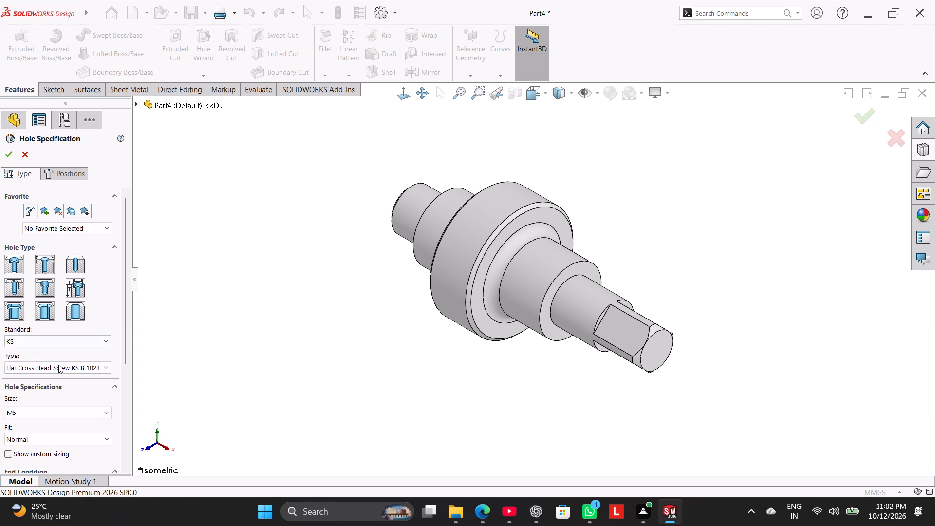
click(58, 365)
double_click(58, 365)
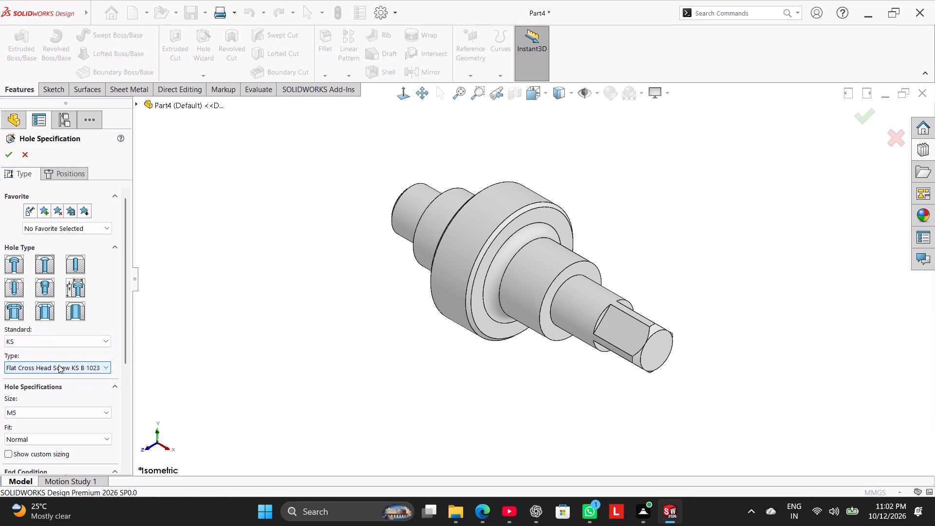
double_click(58, 365)
click(68, 265)
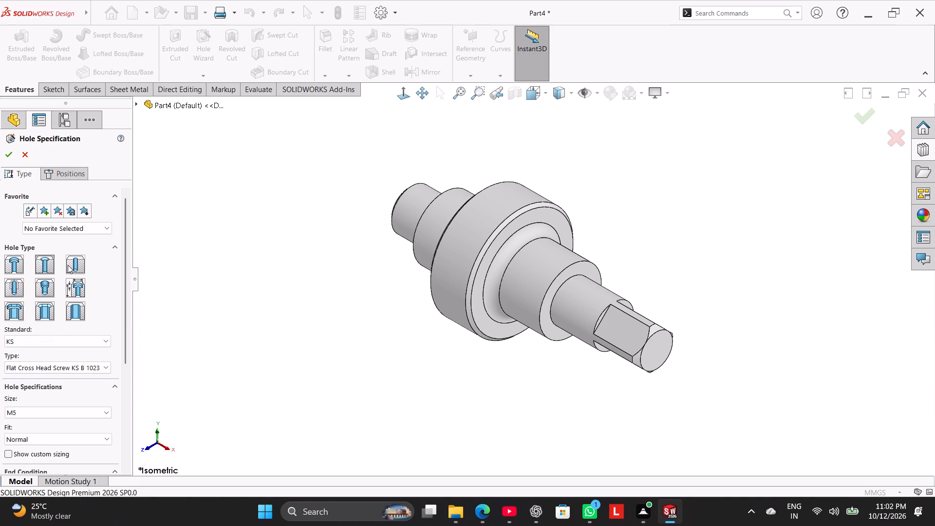
click(73, 267)
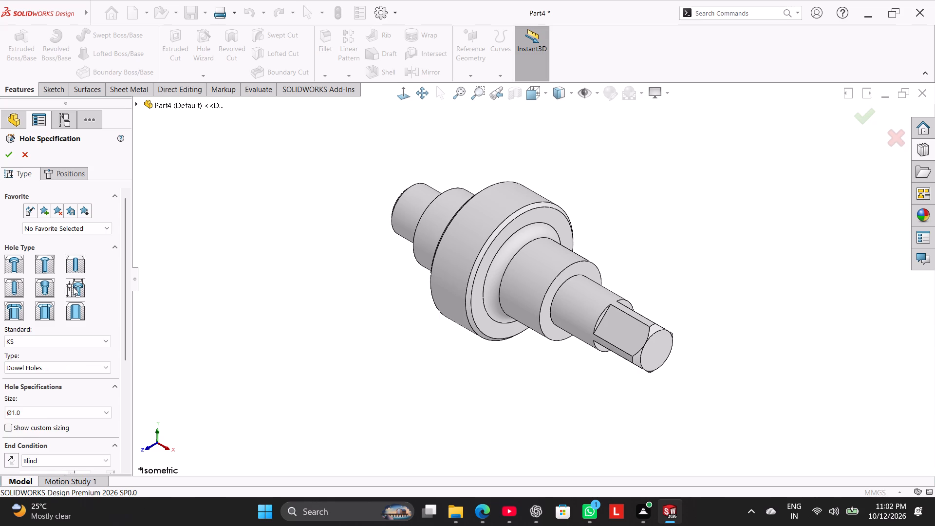
click(67, 363)
click(67, 363)
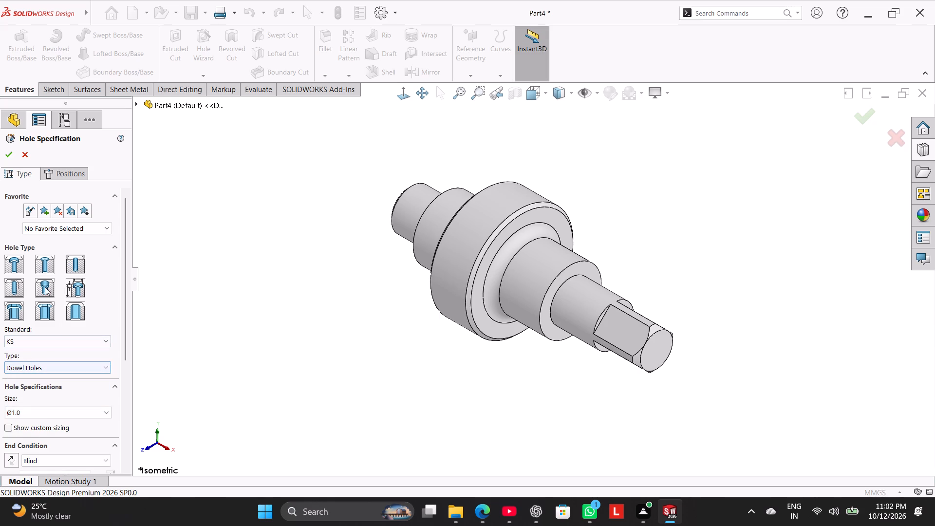
click(45, 287)
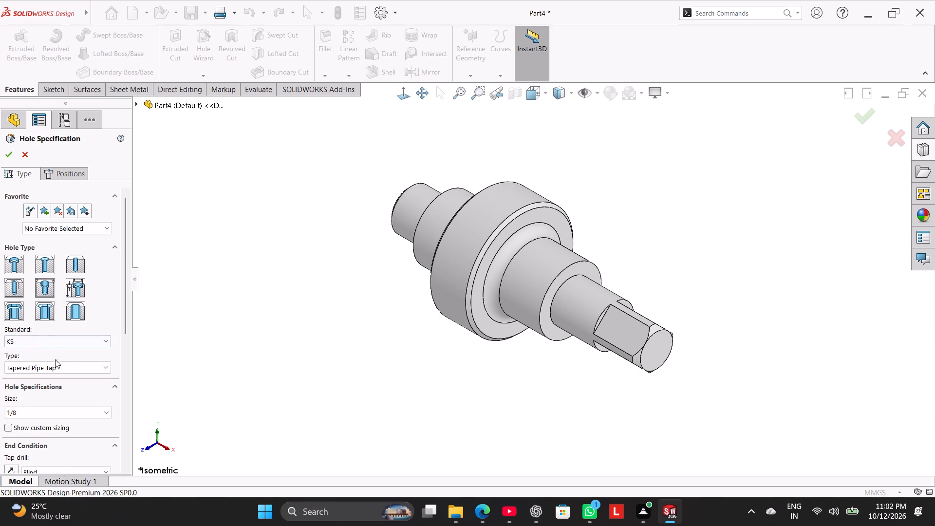
click(57, 365)
click(49, 319)
click(45, 311)
click(56, 368)
click(82, 312)
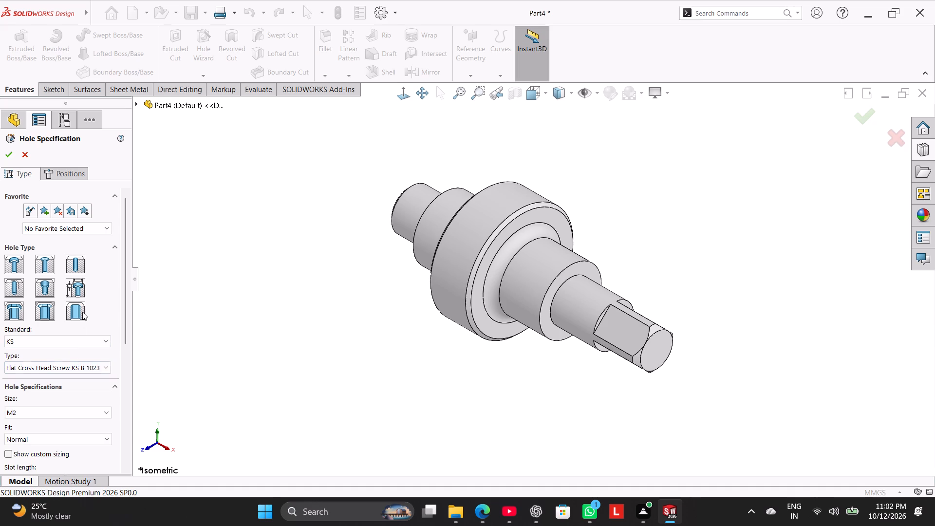
click(82, 312)
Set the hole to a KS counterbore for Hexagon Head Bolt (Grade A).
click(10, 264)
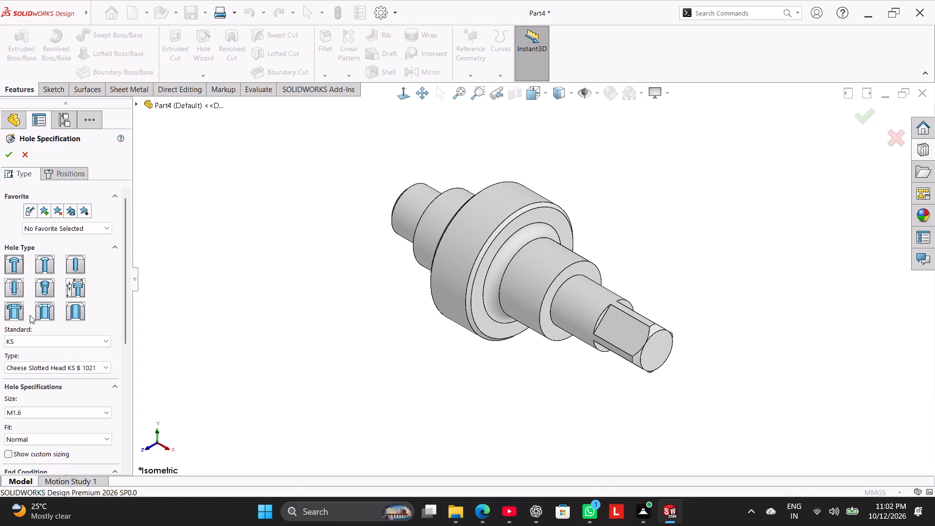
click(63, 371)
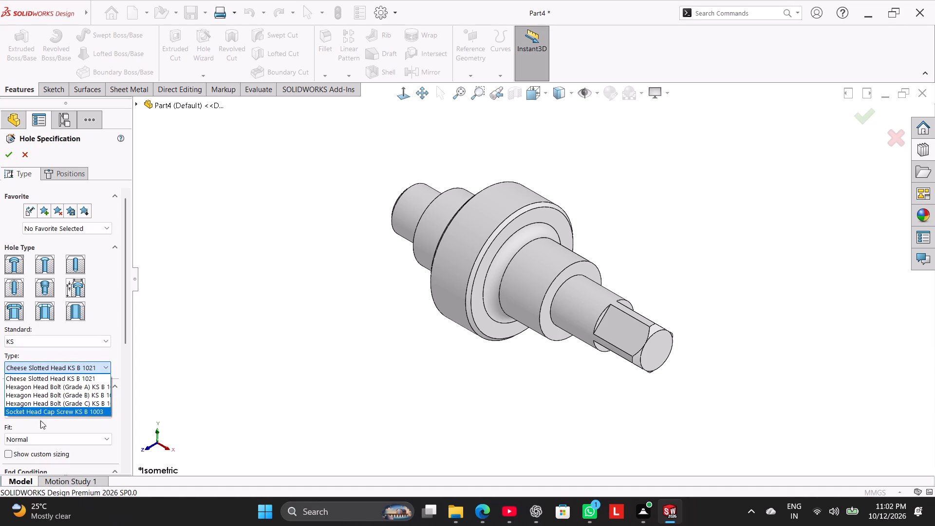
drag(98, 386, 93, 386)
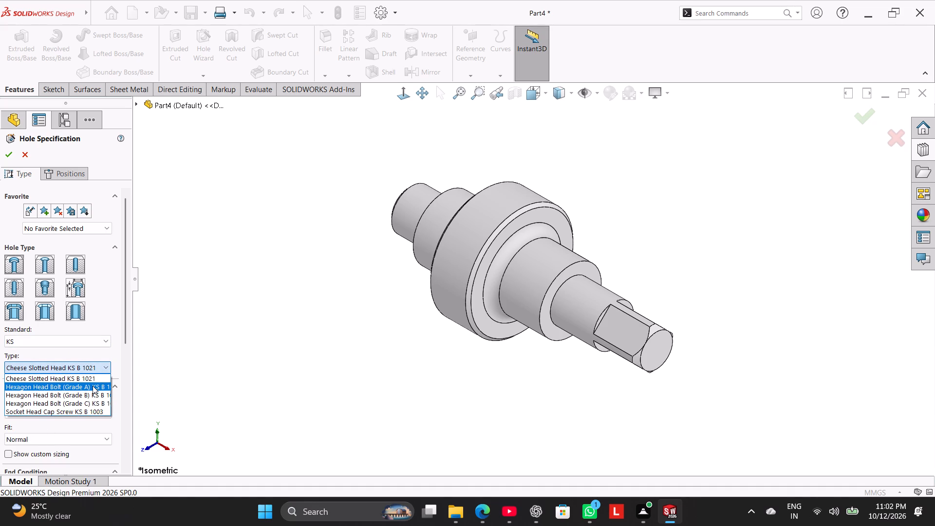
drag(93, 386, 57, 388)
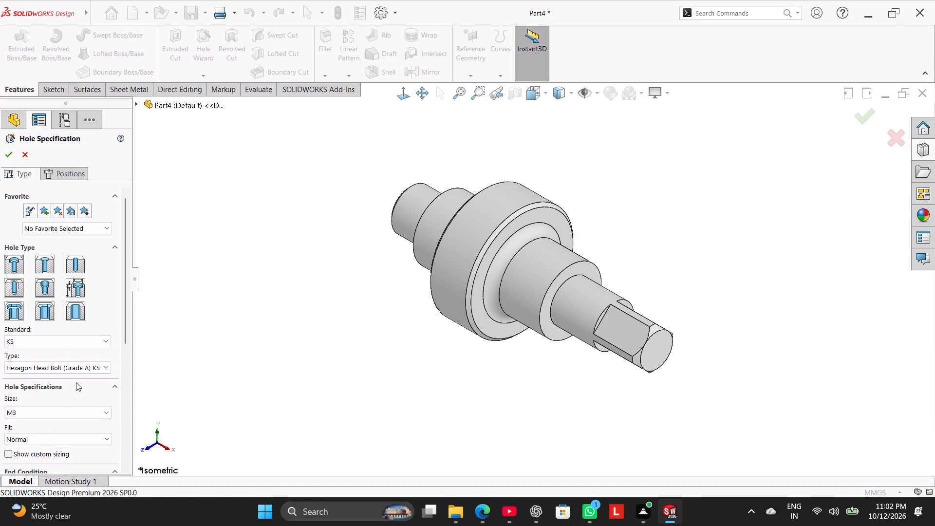
Examine the KS fastener and hole types offered for counterbore, straight tap and countersink holes.
click(102, 368)
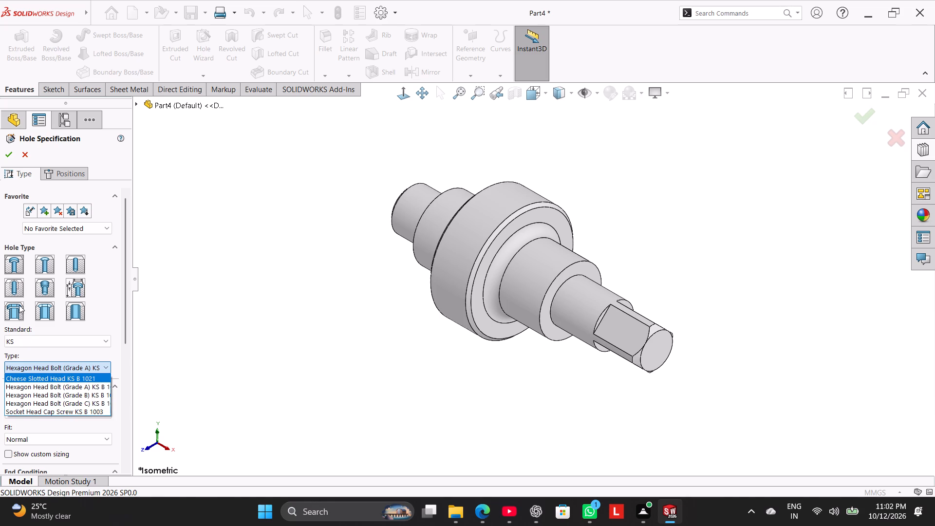
click(16, 290)
click(16, 290)
click(57, 365)
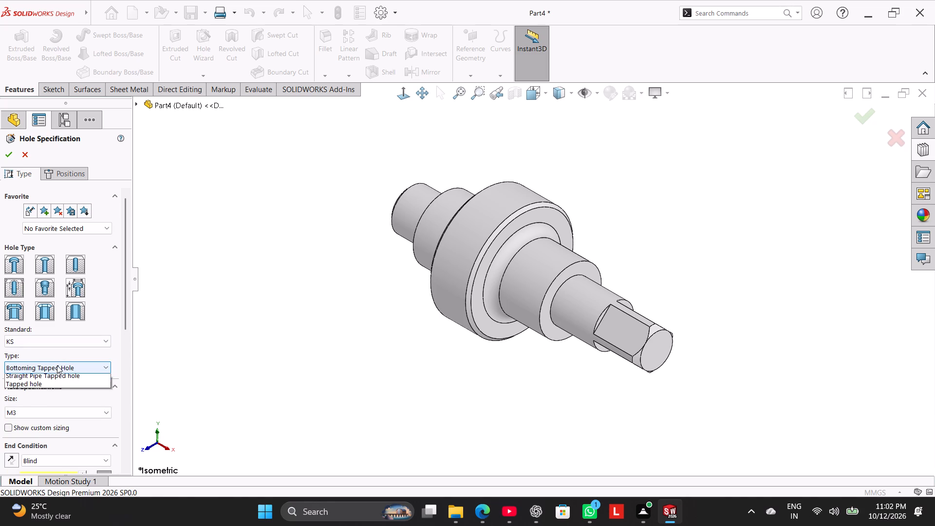
click(57, 365)
click(11, 260)
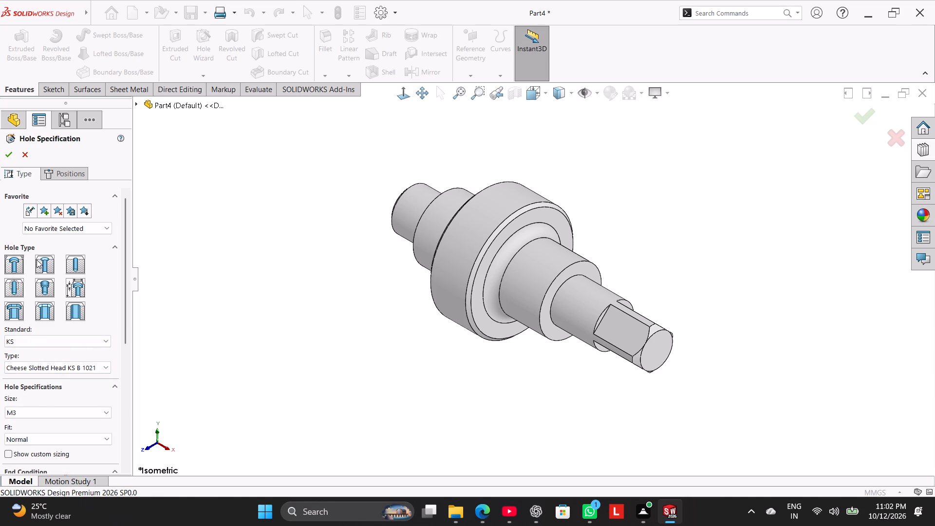
click(39, 263)
click(66, 370)
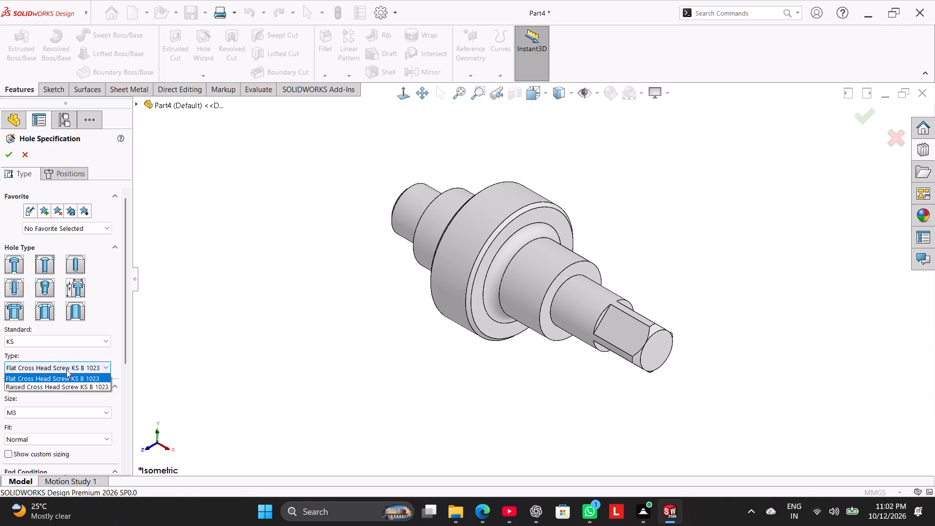
click(22, 263)
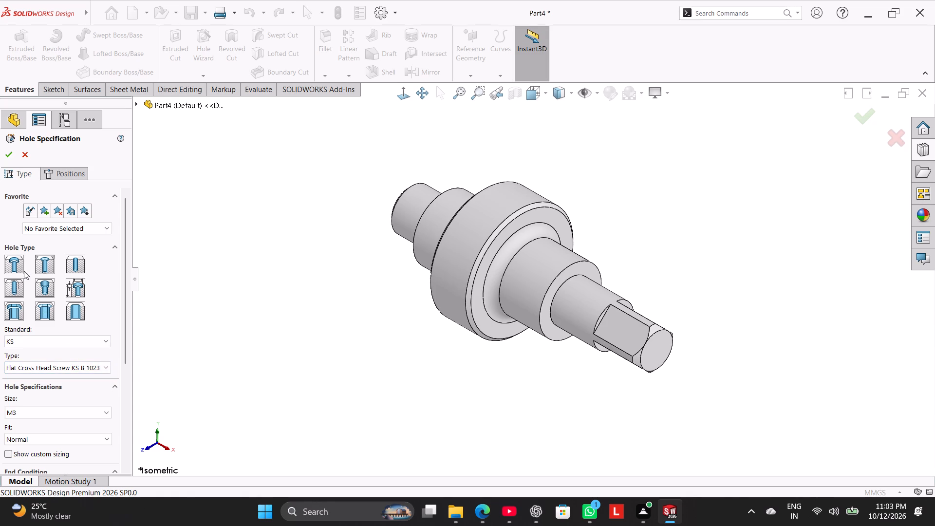
Set the hole to a KS counterbore for Cheese Slotted Head KS B 1021, size M2.
click(18, 262)
click(66, 370)
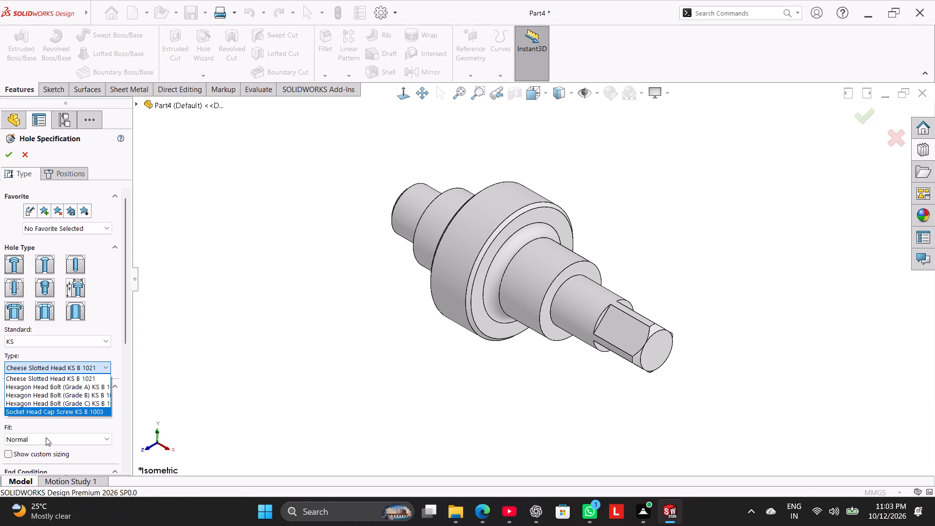
click(58, 382)
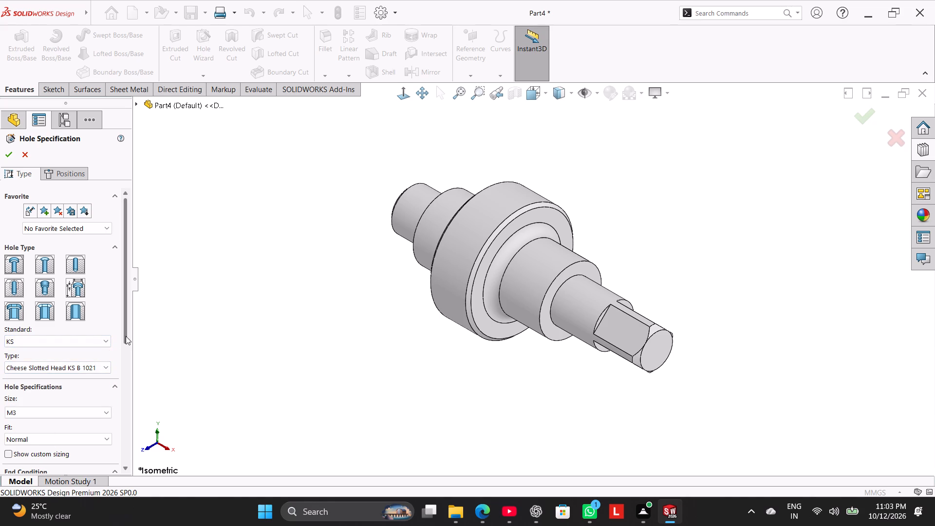
drag(126, 336, 128, 368)
click(103, 353)
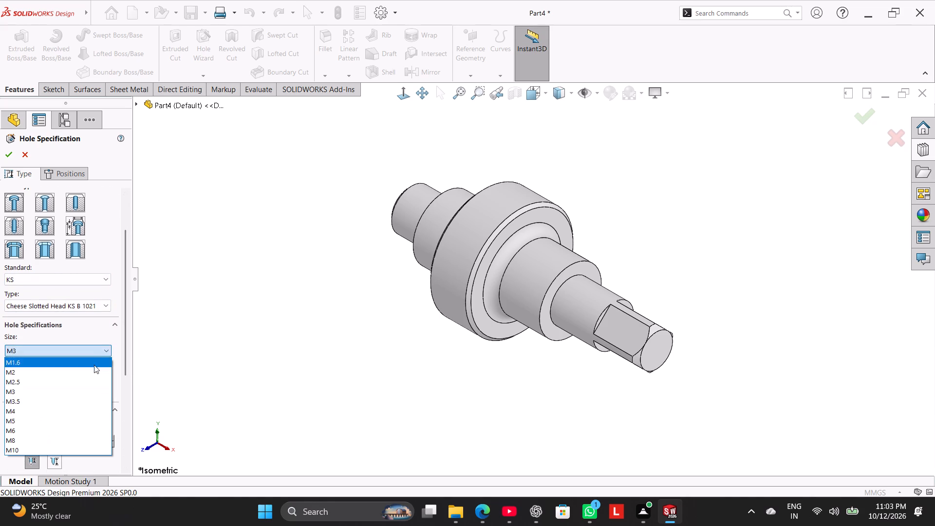
click(91, 367)
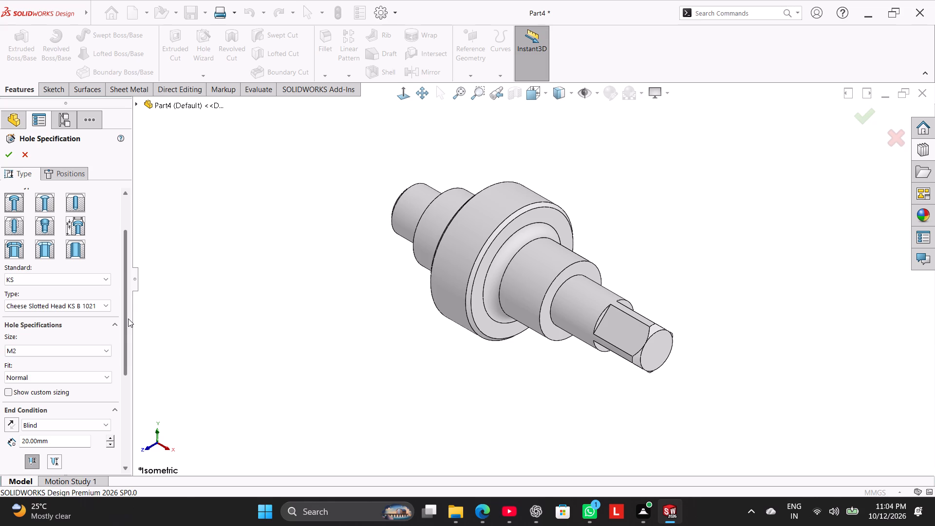
Set the blind hole depth to 3 mm.
drag(125, 313, 129, 335)
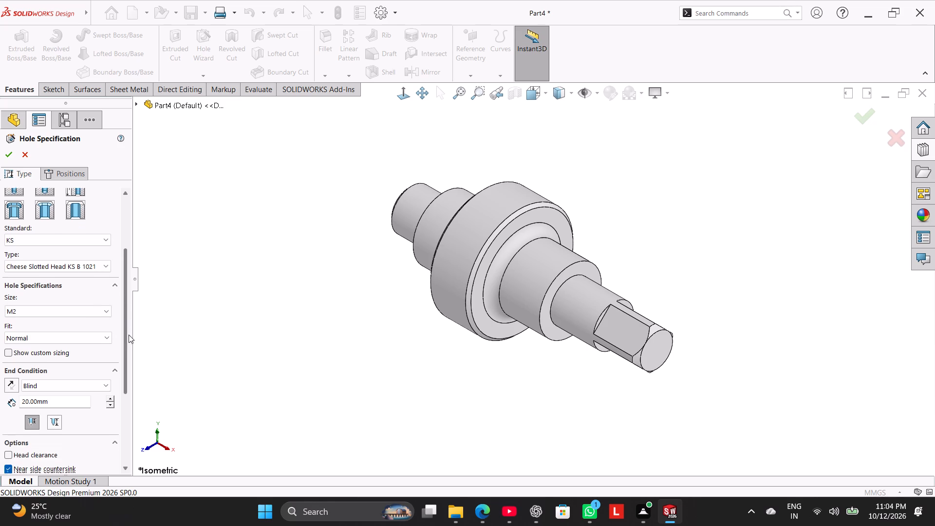
drag(129, 335, 130, 336)
double_click(50, 400)
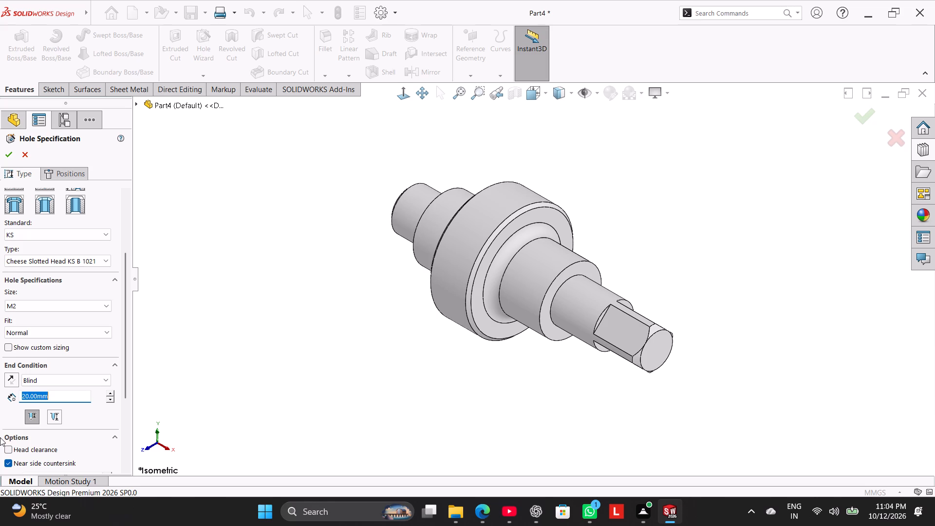
key(3)
key(Return)
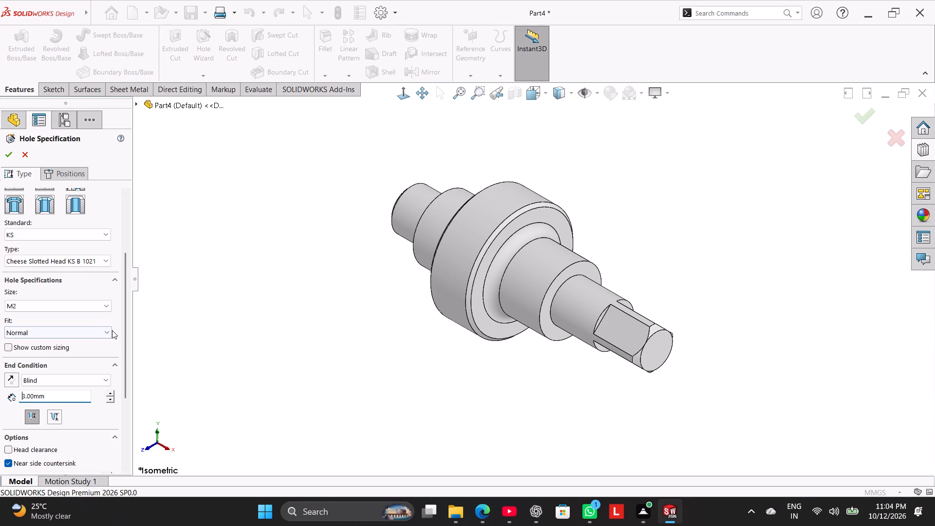
Place the hole on the end face of the squared shaft end, centred on the origin.
drag(123, 342, 147, 249)
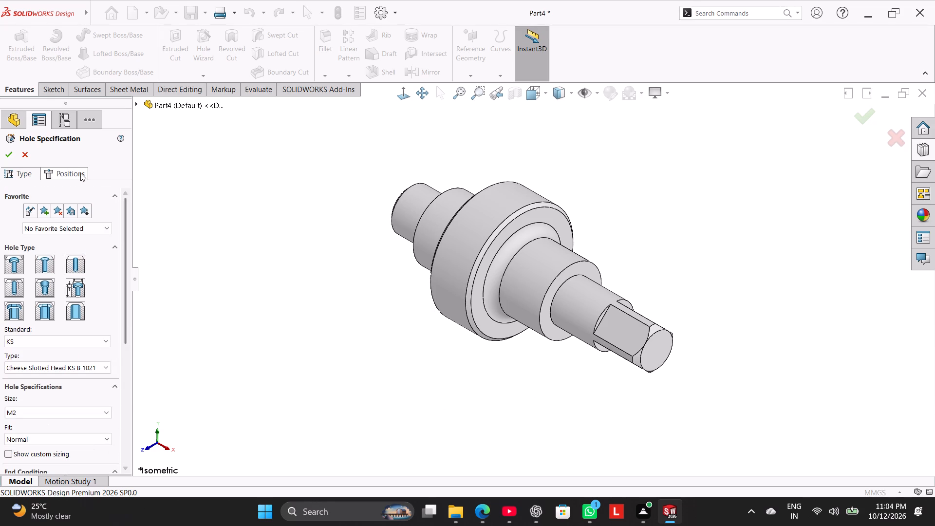
drag(78, 173, 78, 179)
click(648, 354)
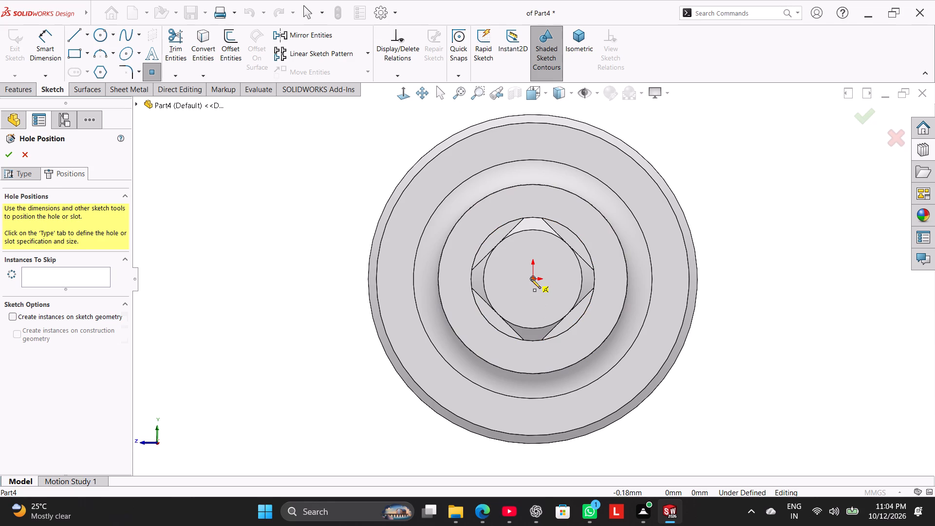
click(531, 279)
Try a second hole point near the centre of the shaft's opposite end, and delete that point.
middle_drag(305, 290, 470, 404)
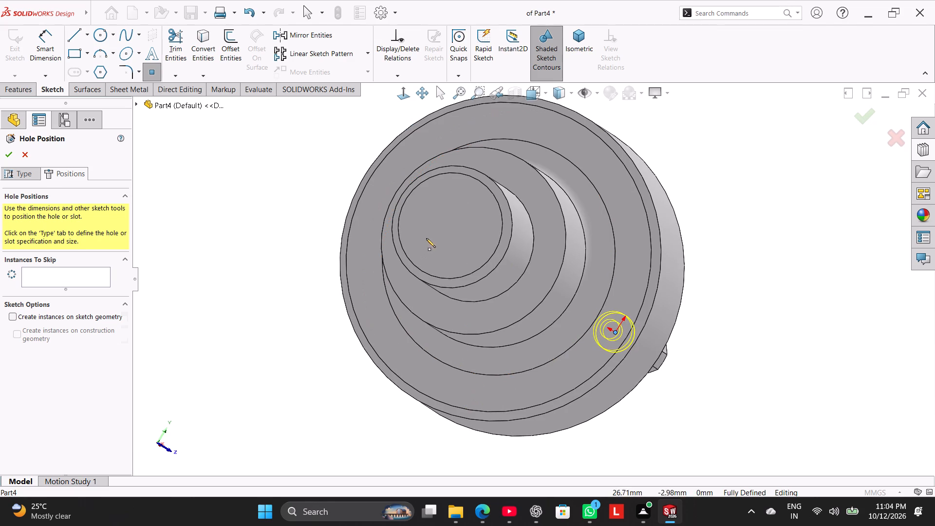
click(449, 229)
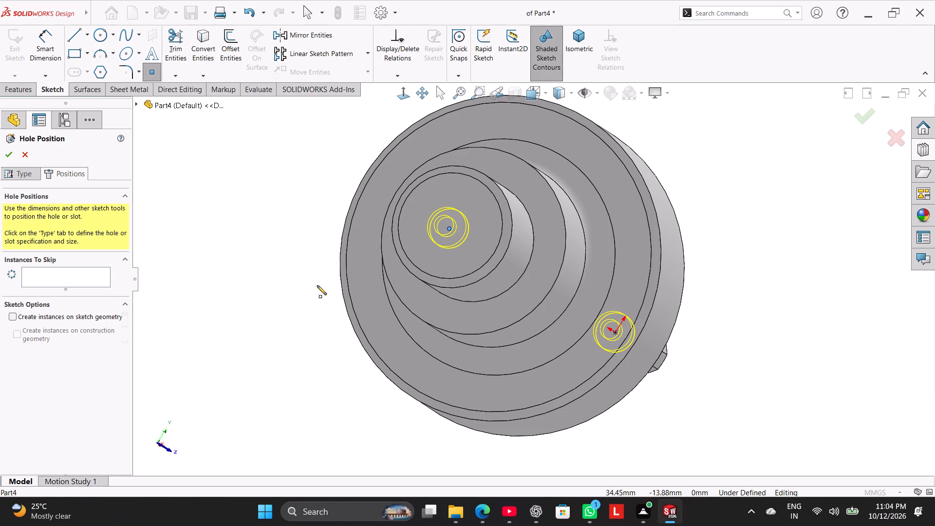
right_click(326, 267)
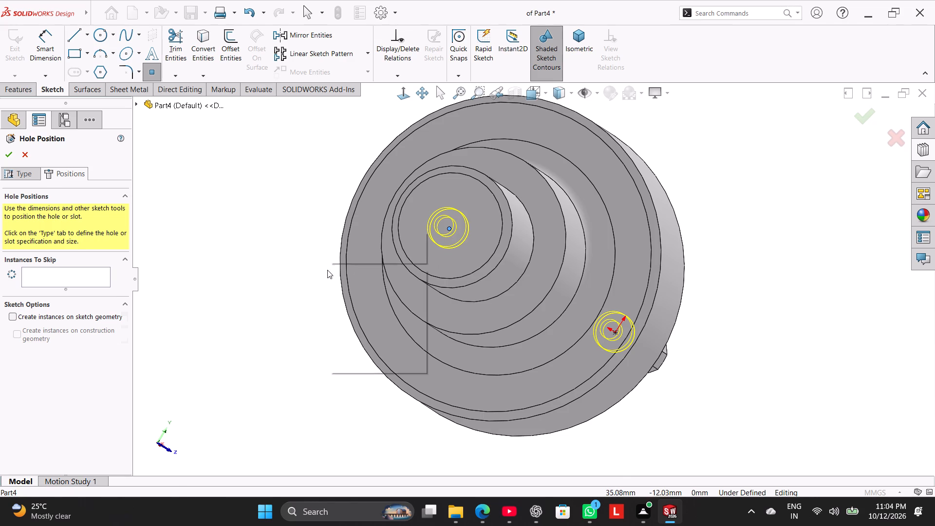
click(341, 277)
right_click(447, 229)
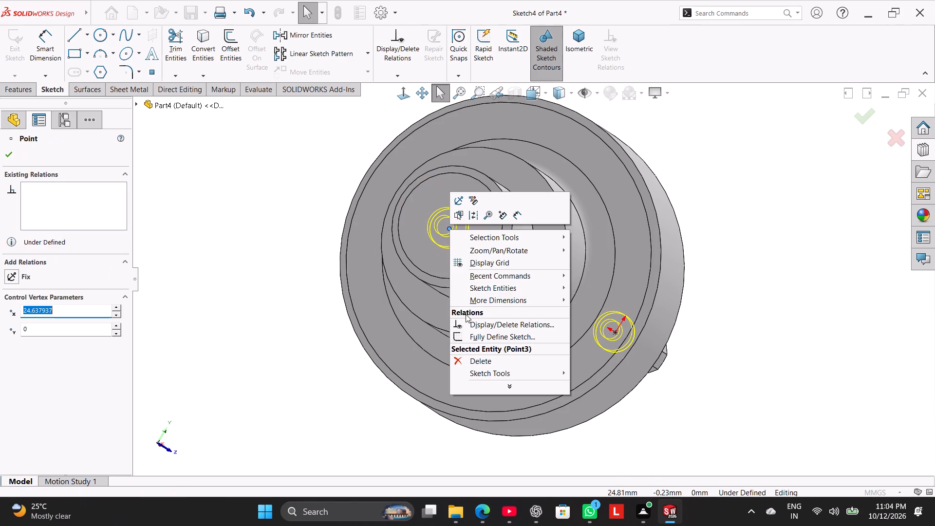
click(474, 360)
Finish the counterbore hole feature with the single position at the centre of the squared end.
click(441, 238)
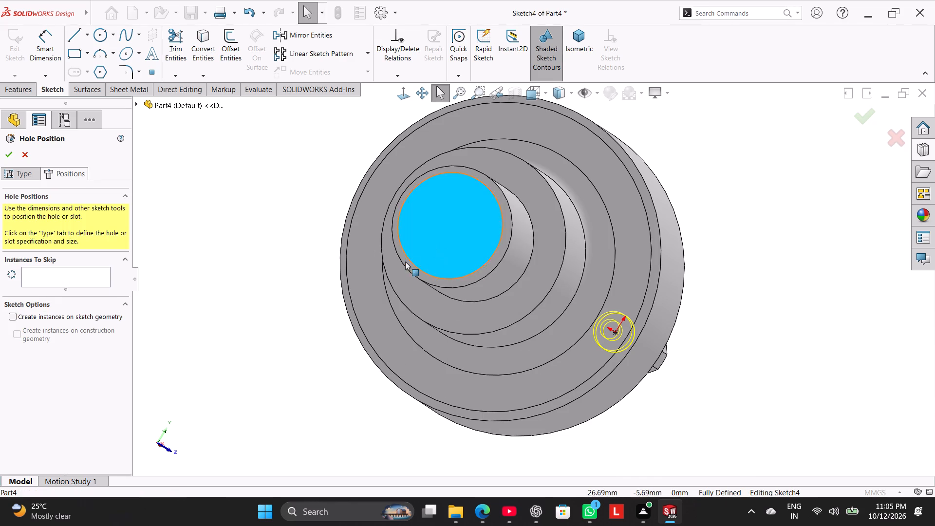
click(177, 315)
click(78, 283)
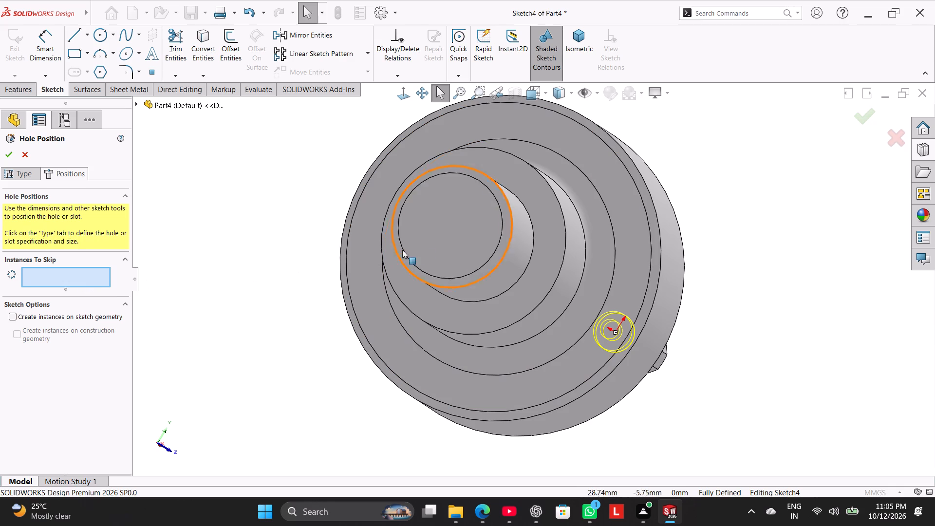
click(435, 243)
click(295, 288)
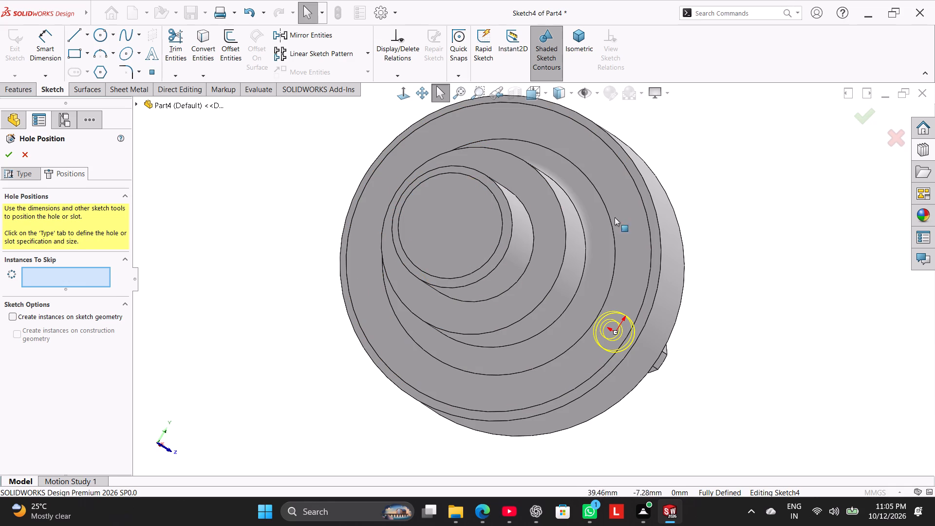
click(9, 151)
click(174, 277)
Inspect the counterbore's profile with a temporary section view through the Front Plane, seen from the front.
middle_drag(352, 312, 198, 246)
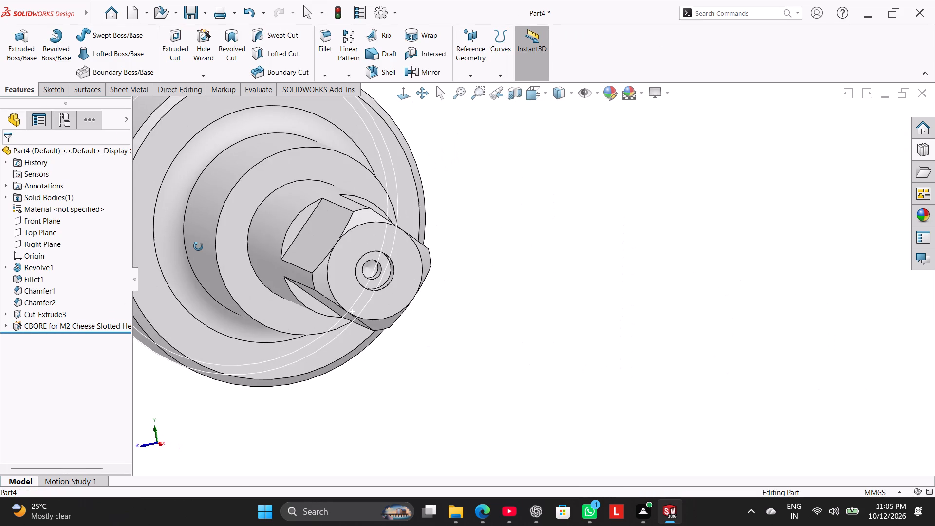
middle_drag(198, 246, 258, 257)
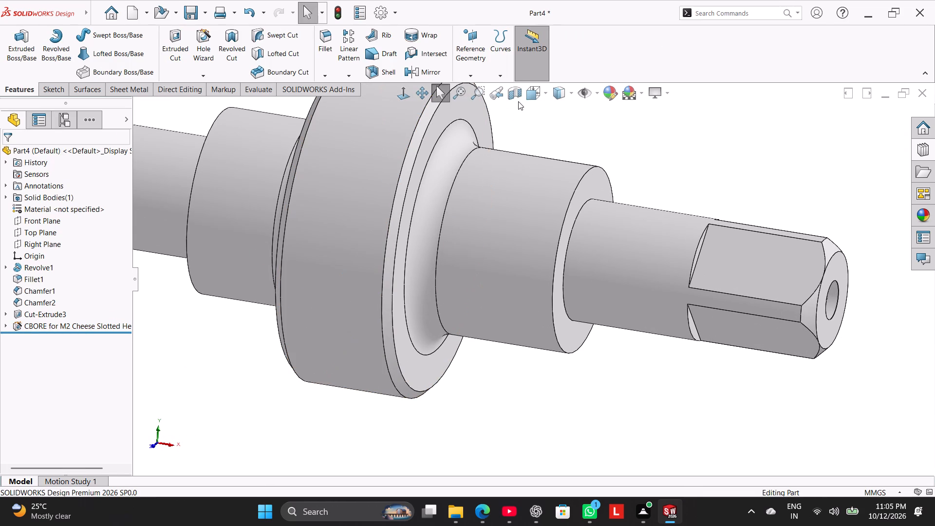
click(521, 103)
click(519, 92)
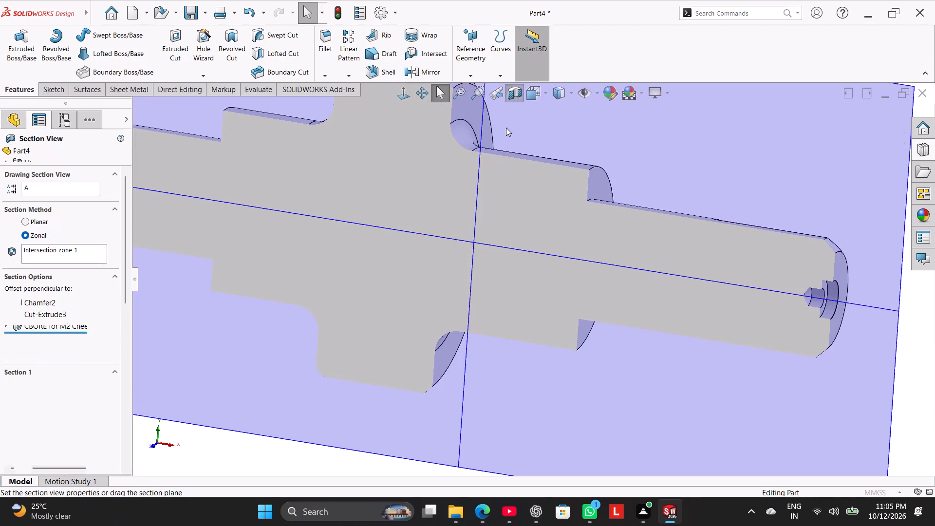
scroll(584, 218, up, 1)
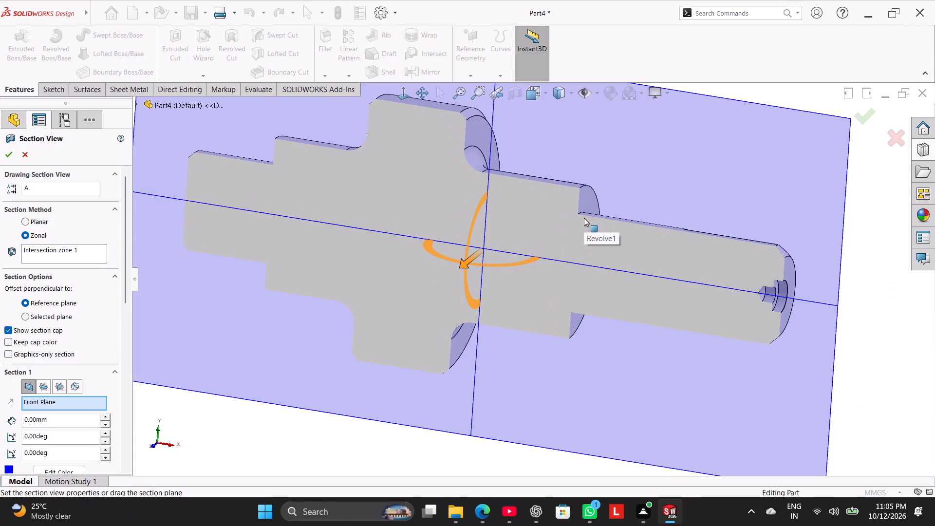
scroll(672, 256, up, 2)
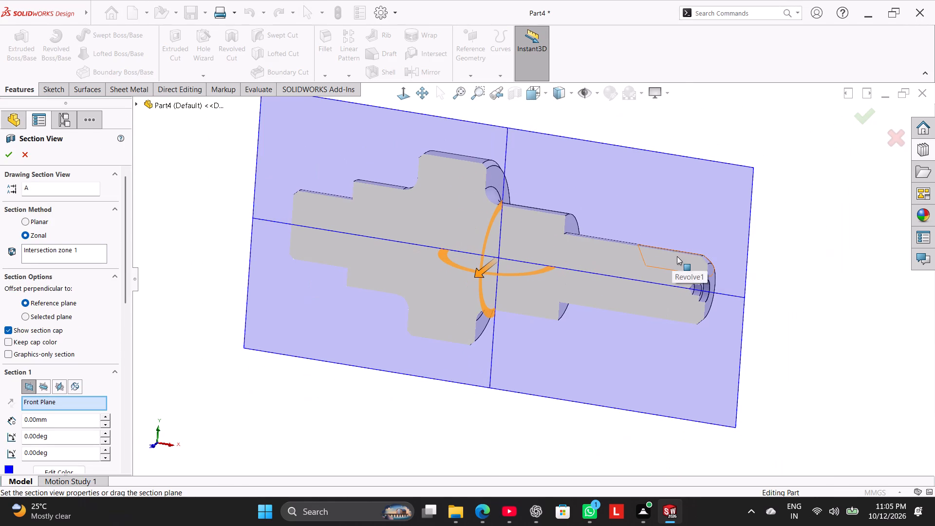
click(405, 95)
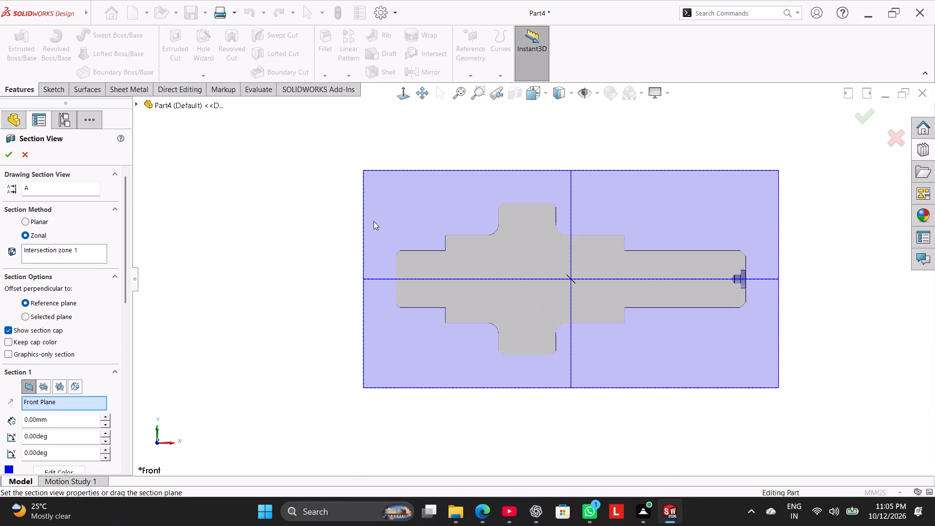
click(683, 128)
scroll(697, 156, down, 2)
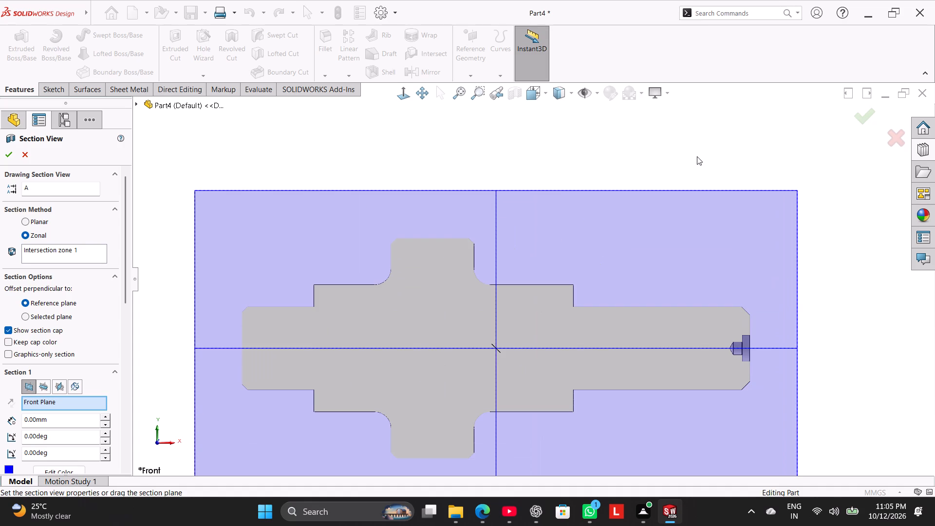
click(21, 157)
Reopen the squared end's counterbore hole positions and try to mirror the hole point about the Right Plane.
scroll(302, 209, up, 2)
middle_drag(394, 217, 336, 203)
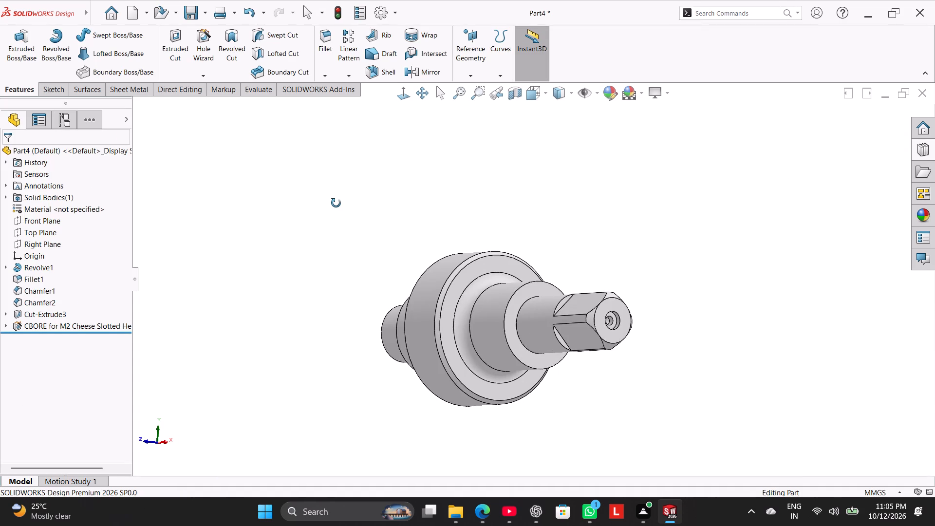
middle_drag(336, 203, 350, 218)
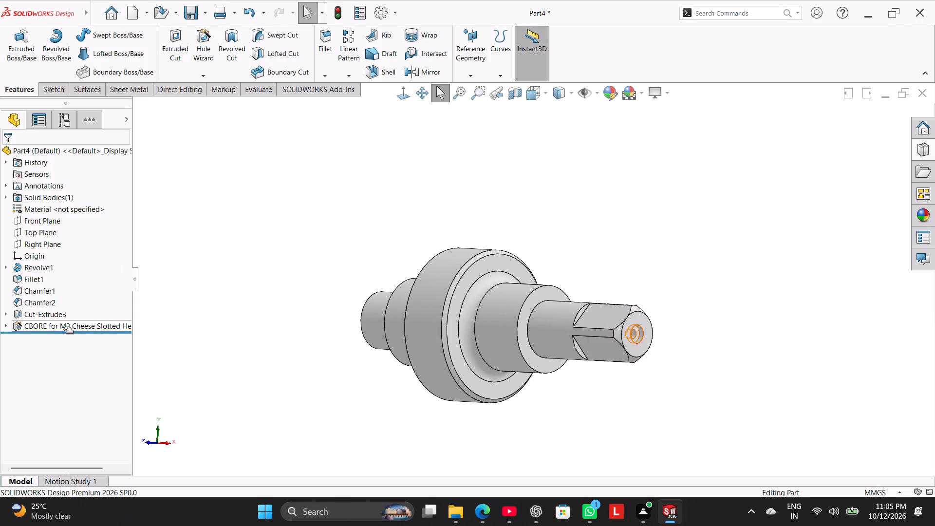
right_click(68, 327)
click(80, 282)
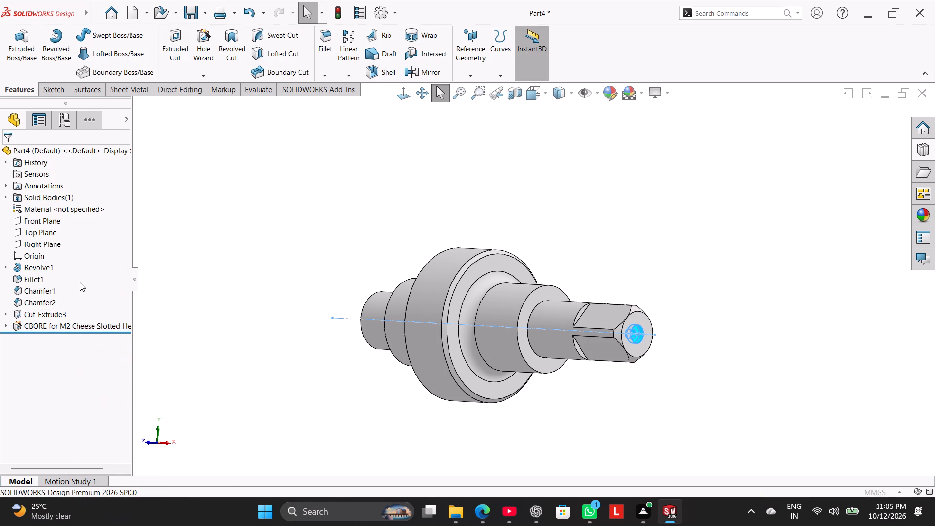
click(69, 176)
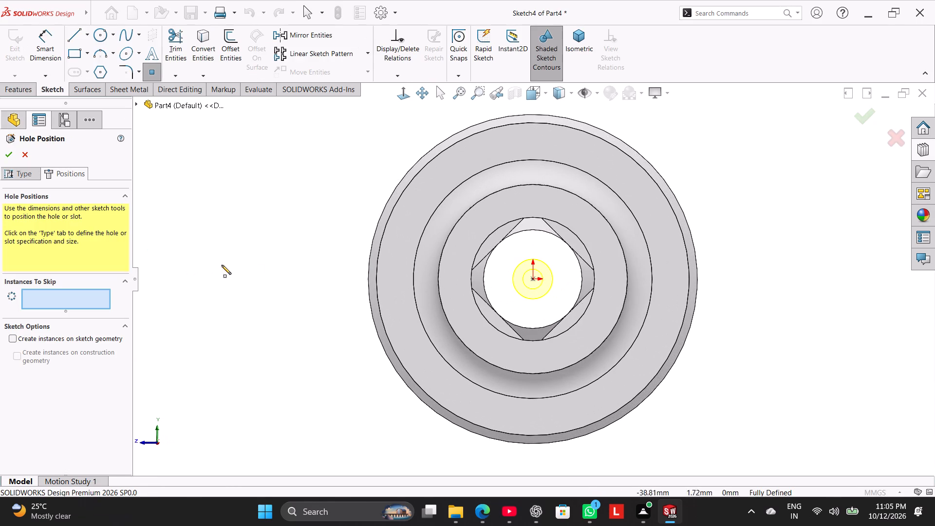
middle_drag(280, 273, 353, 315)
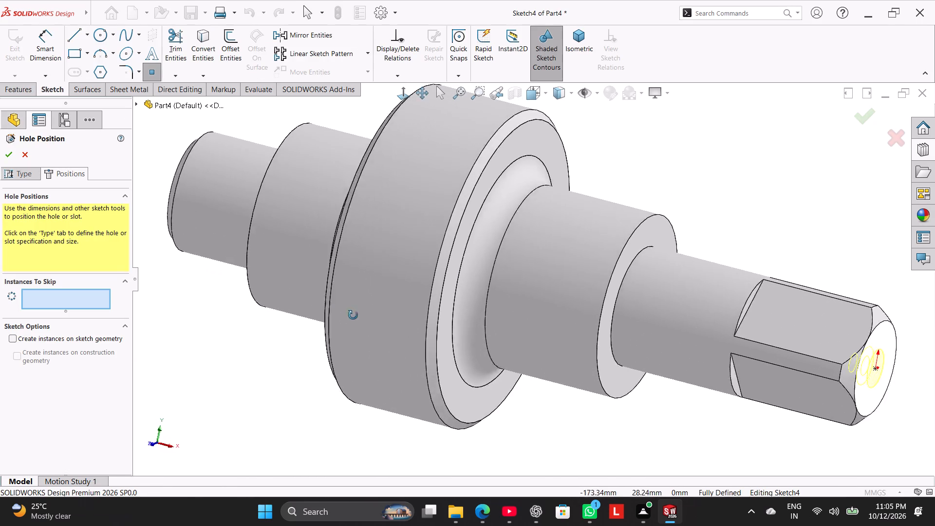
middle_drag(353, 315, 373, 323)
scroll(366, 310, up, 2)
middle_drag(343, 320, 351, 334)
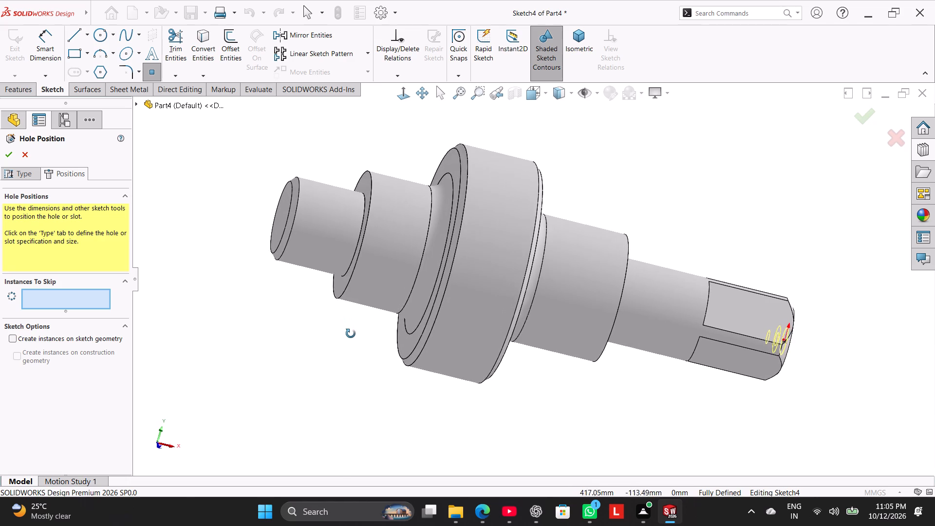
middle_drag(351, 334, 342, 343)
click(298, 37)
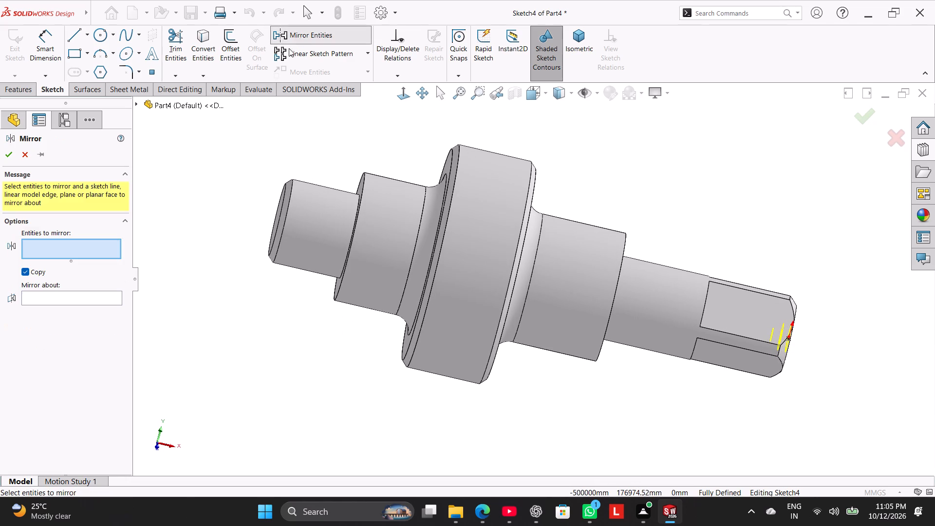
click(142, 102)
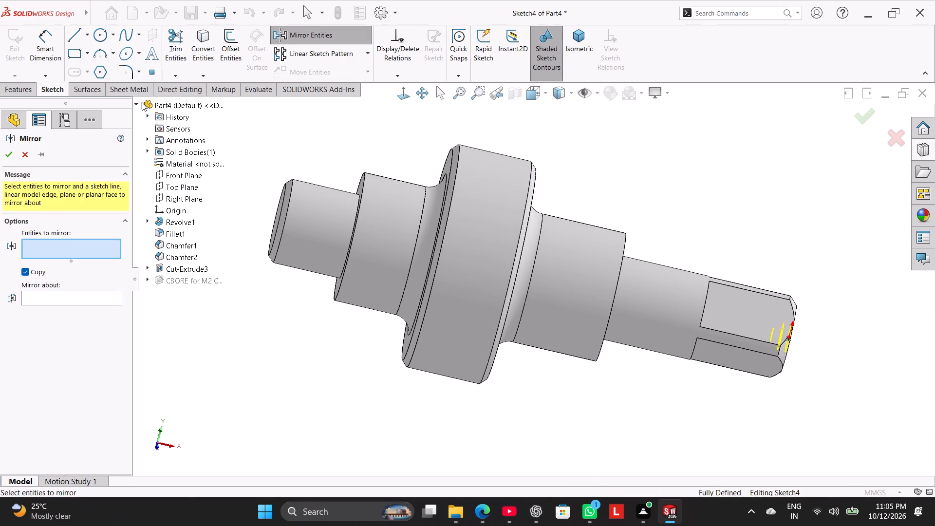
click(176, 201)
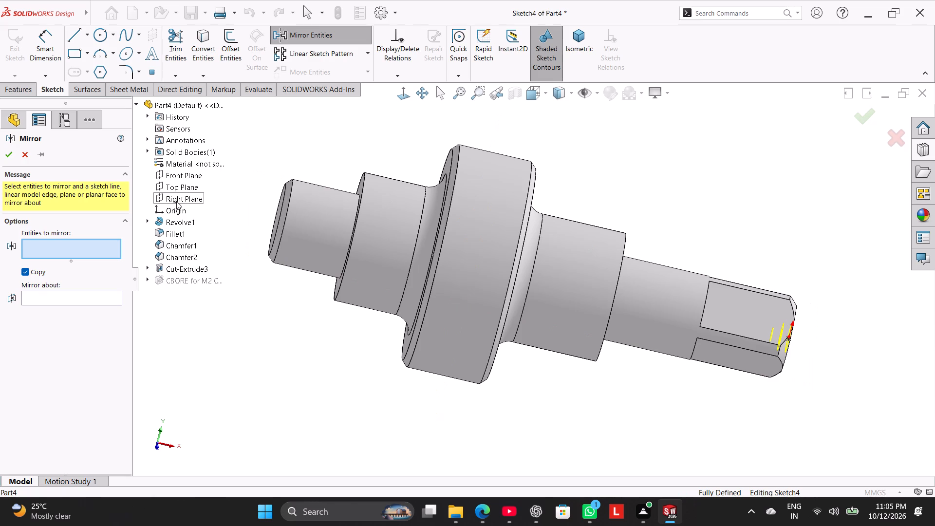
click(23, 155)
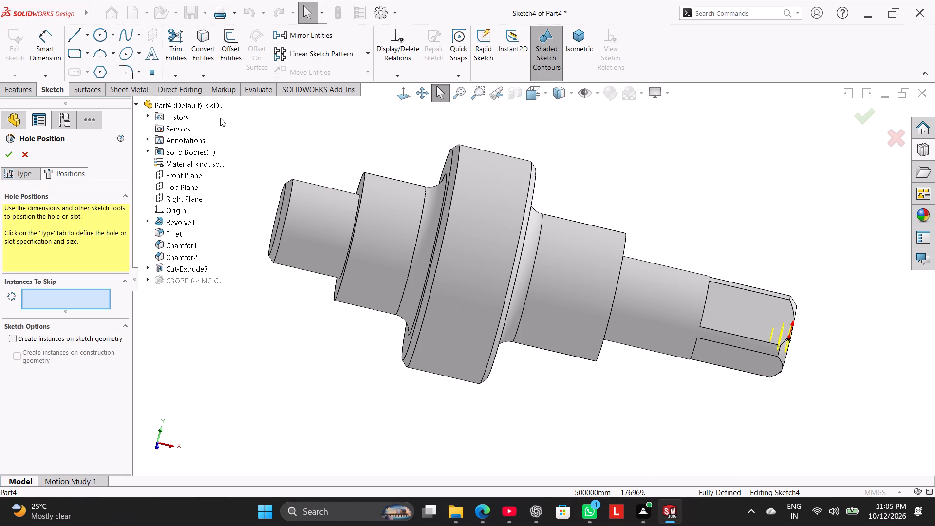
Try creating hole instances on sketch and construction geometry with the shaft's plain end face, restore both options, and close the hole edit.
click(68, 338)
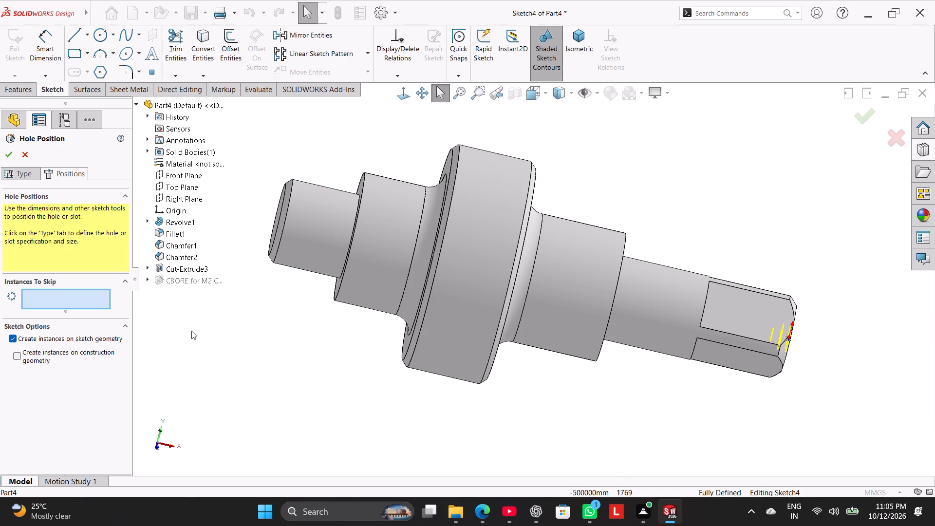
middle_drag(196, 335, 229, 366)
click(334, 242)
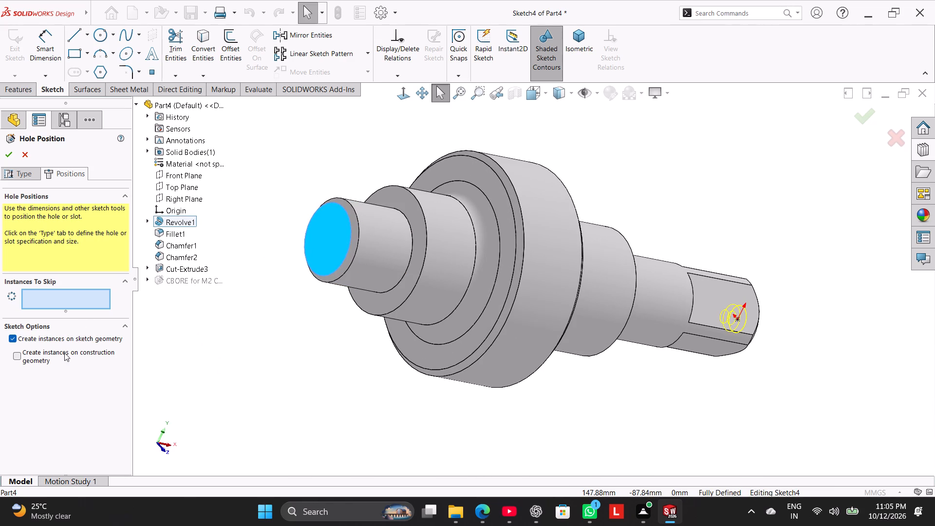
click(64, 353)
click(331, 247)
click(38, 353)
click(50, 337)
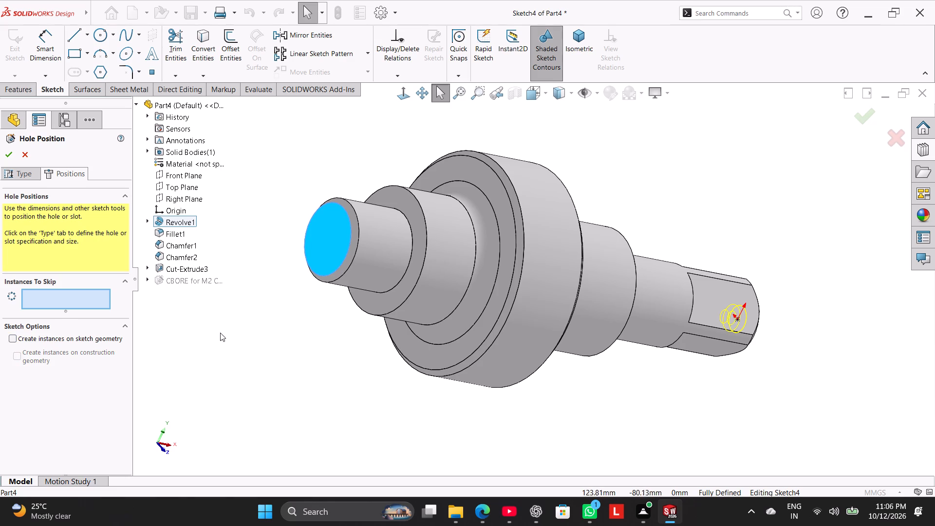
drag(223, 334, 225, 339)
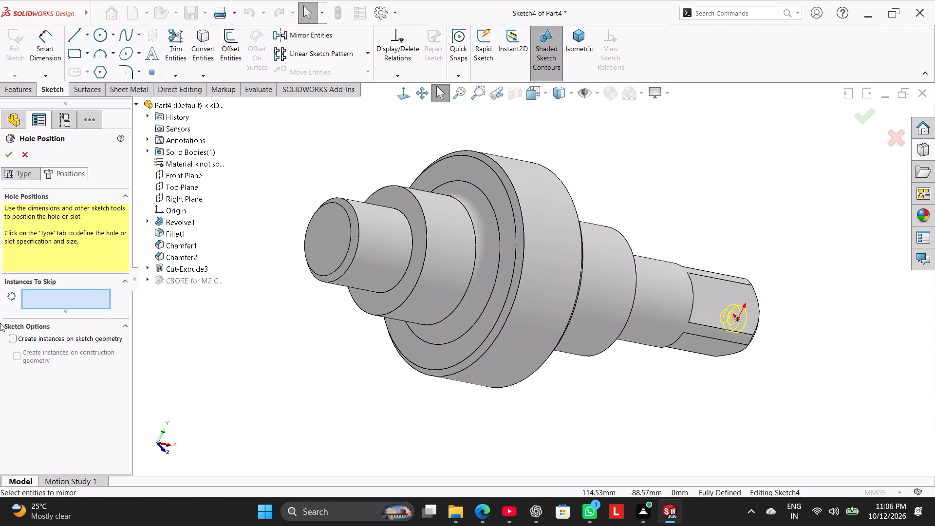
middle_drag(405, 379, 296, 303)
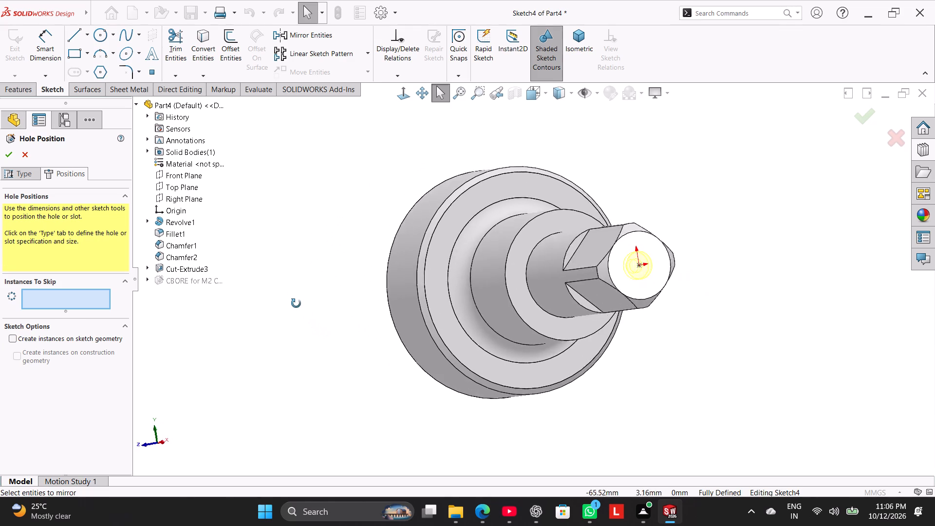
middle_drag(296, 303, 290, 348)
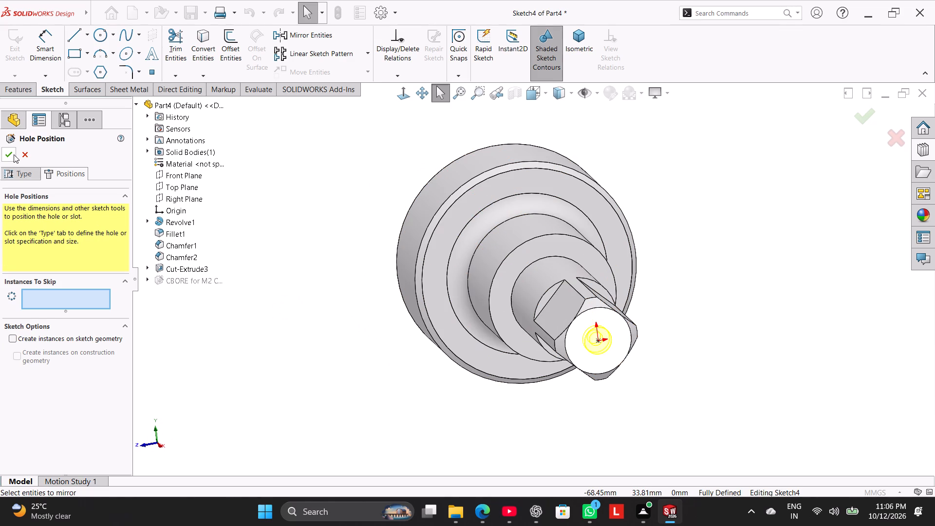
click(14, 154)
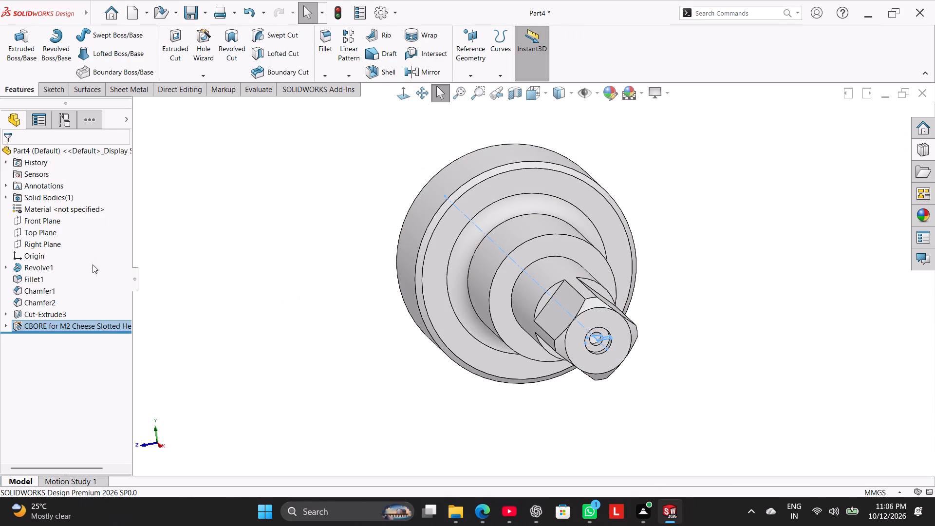
Add an M2 cheese slotted head counterbore (KS B 1021, normal fit, blind 3 mm) on the shaft's plain end face, centred on the origin.
click(201, 63)
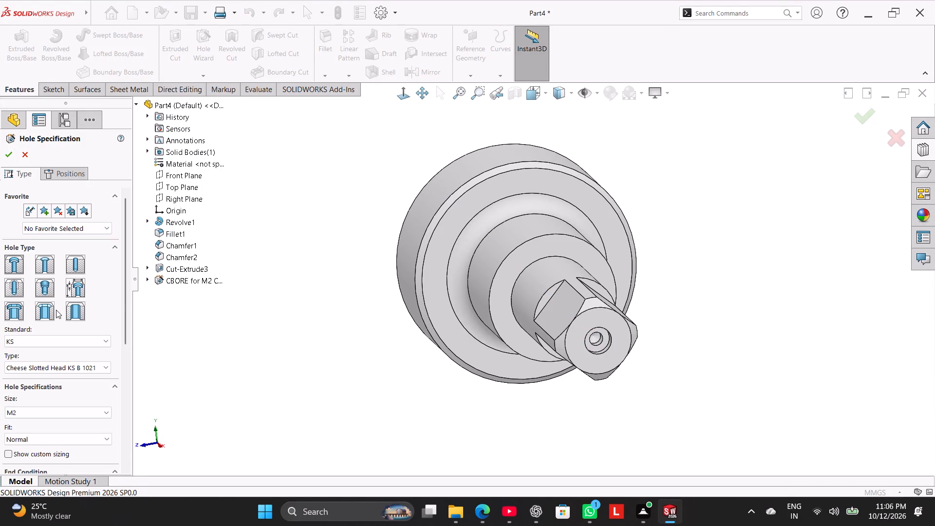
drag(127, 297, 118, 330)
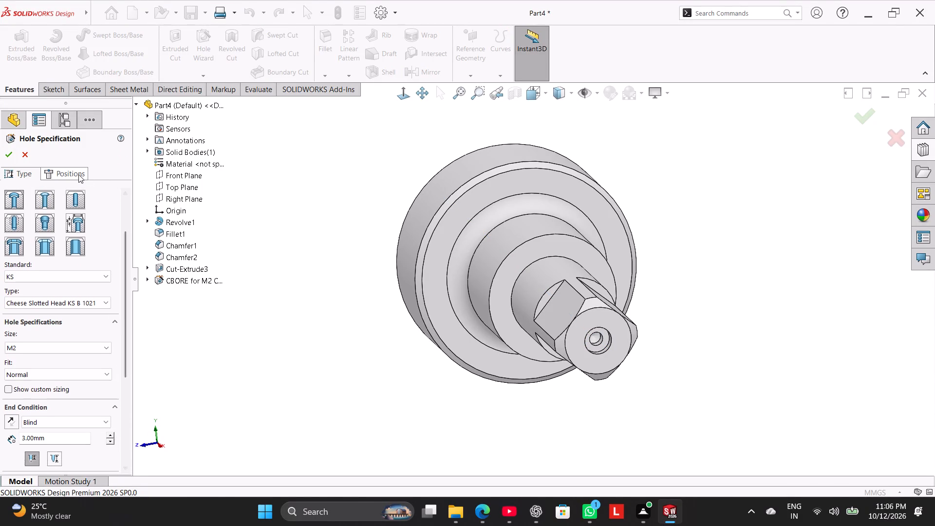
click(78, 174)
middle_drag(402, 235, 505, 363)
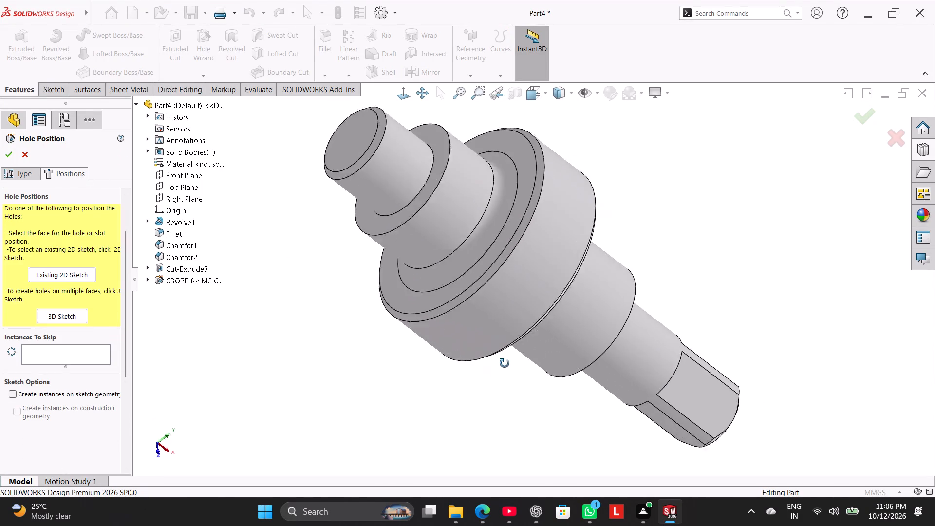
middle_drag(505, 363, 513, 367)
middle_drag(467, 264, 500, 310)
click(450, 188)
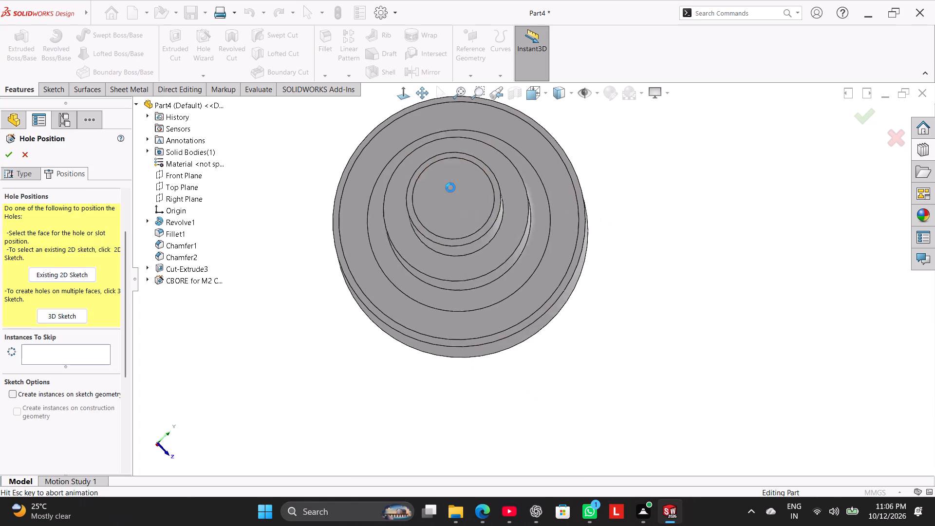
click(533, 278)
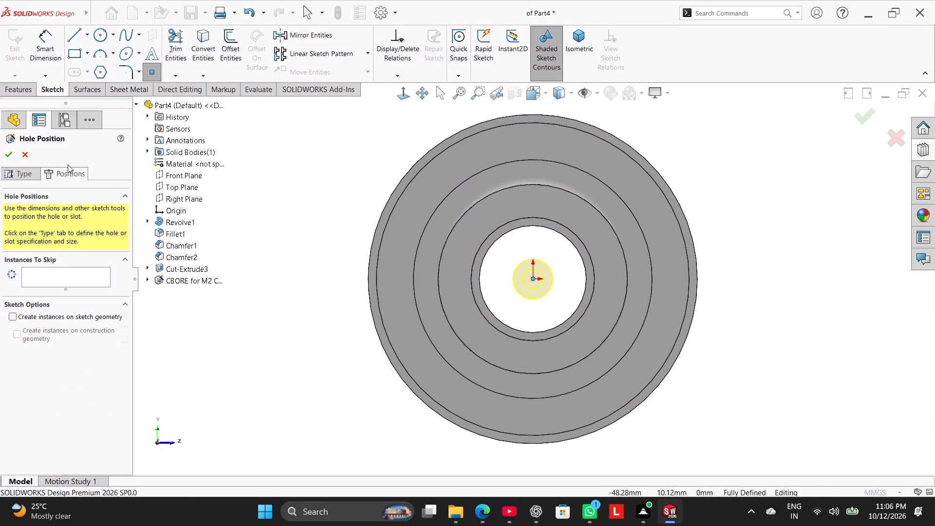
click(14, 152)
Inspect the counterbore on the plain end at an angle, and show the whole shaft in isometric view.
middle_drag(289, 272, 269, 278)
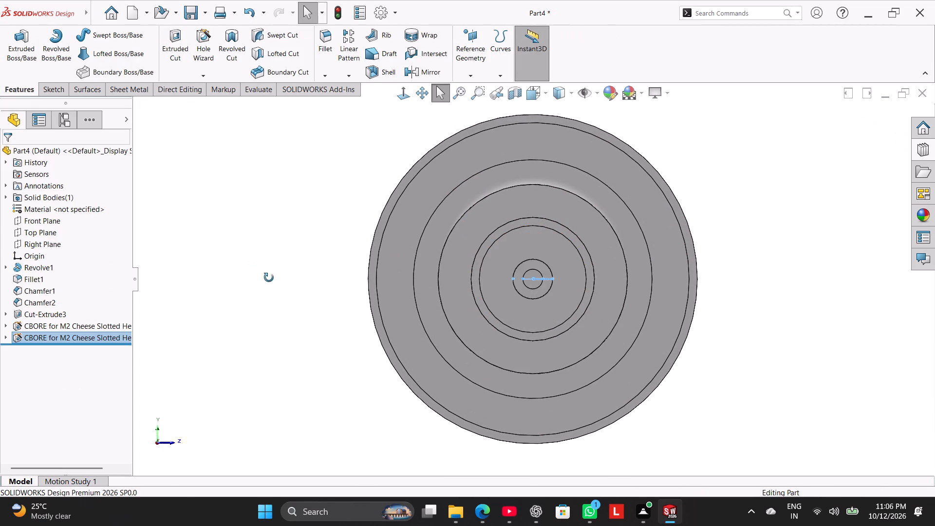
middle_drag(269, 278, 226, 287)
scroll(242, 292, up, 2)
right_drag(244, 299, 276, 268)
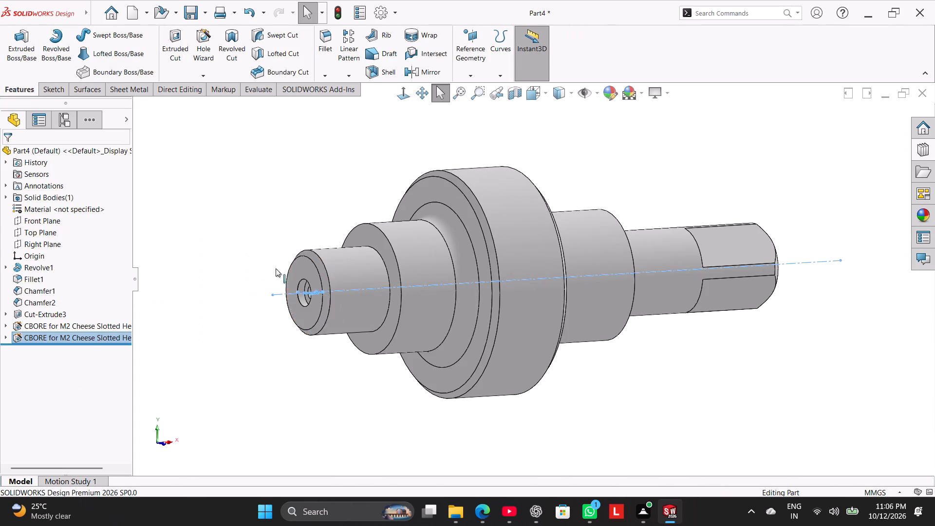
right_drag(276, 268, 292, 258)
click(261, 258)
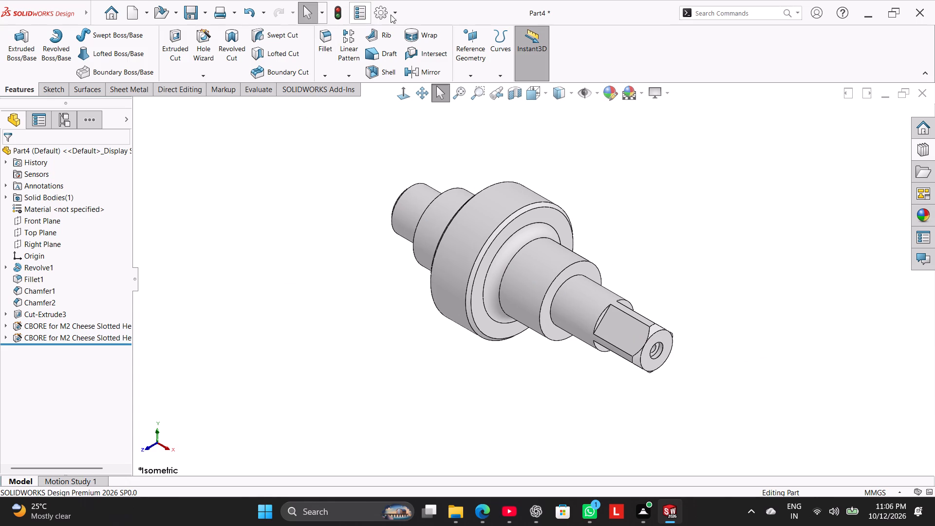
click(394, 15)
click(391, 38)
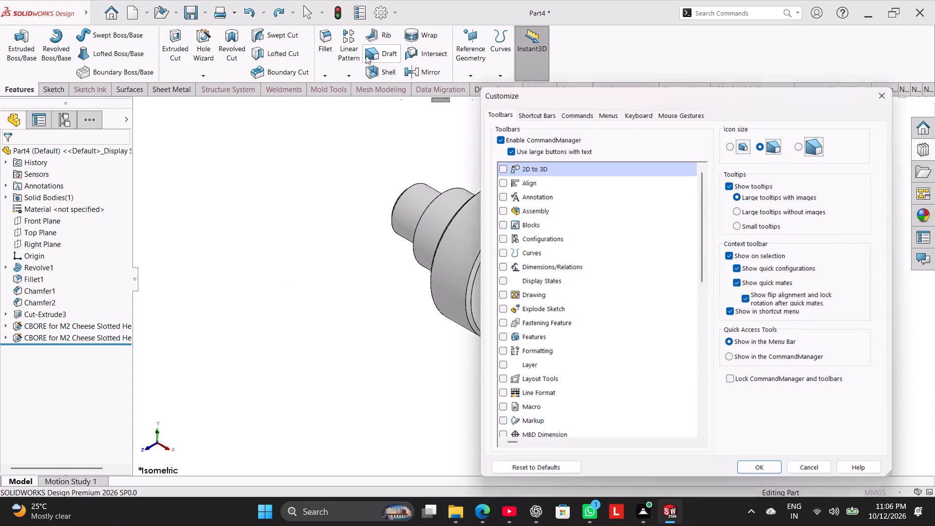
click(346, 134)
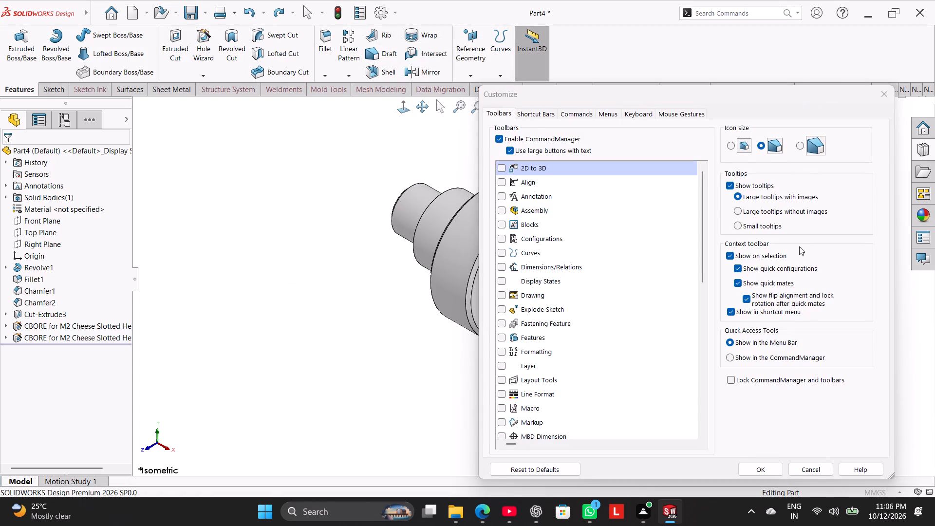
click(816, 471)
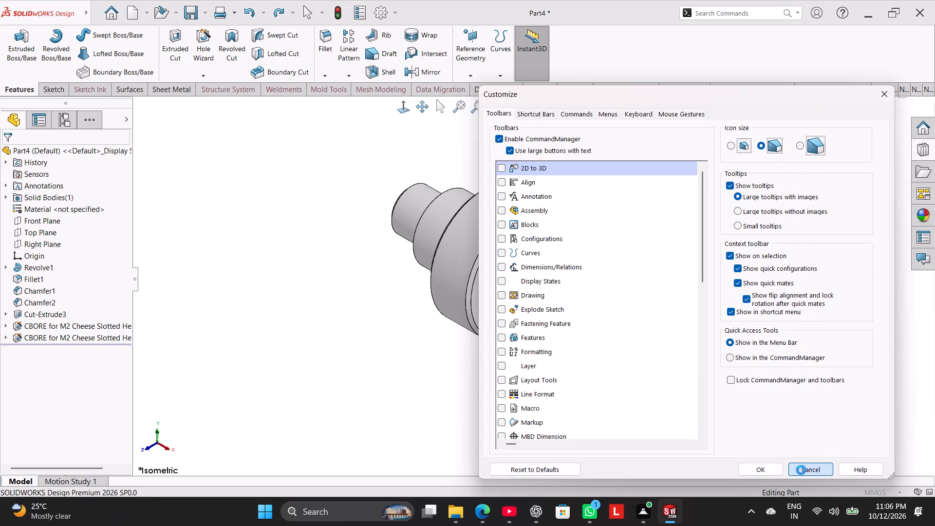
Review the annotation display filters in the document's Detailing properties.
click(387, 13)
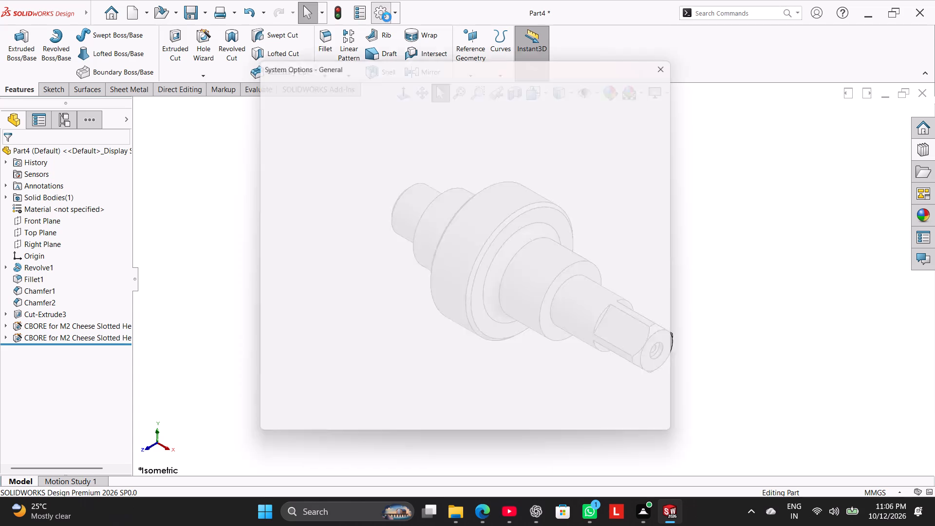
click(334, 86)
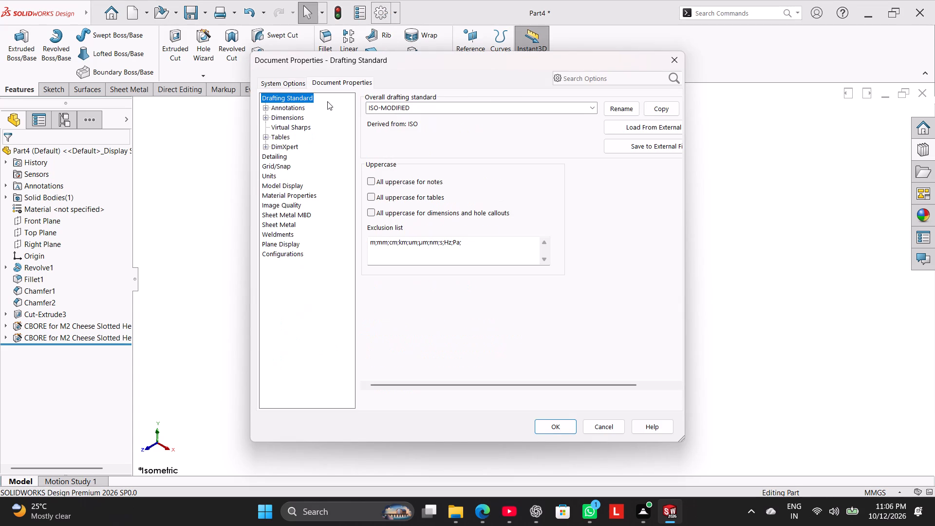
click(277, 155)
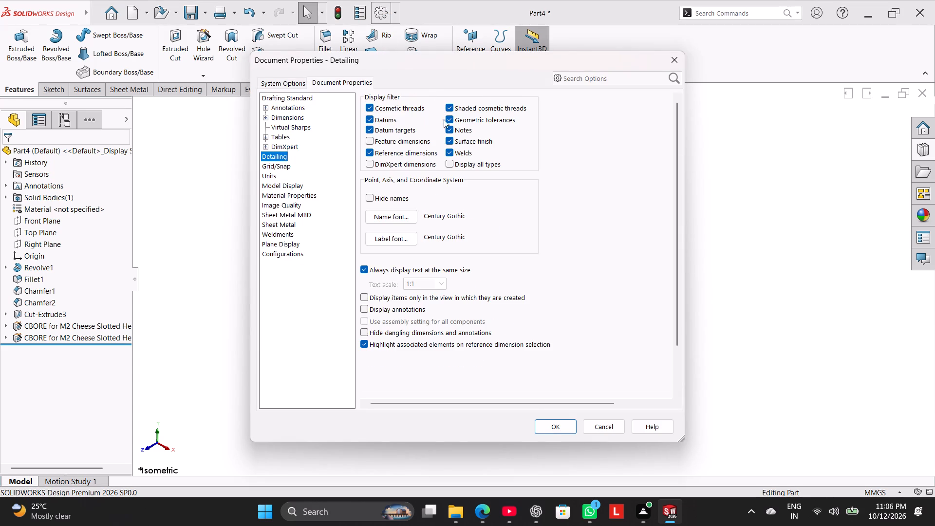
click(543, 425)
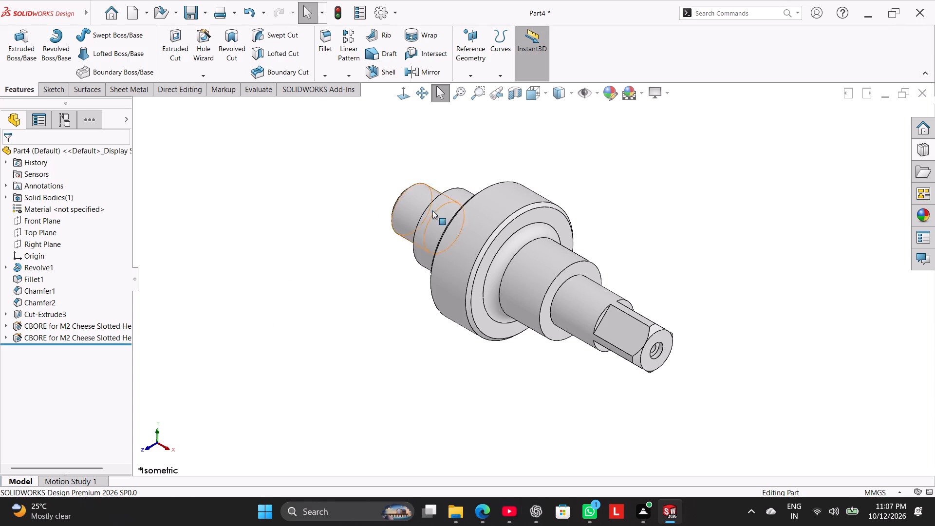
Start a sketch on the collar's flat face toward the square end and draw an origin-centred circle dimensioned to 36 mm diameter.
right_click(513, 225)
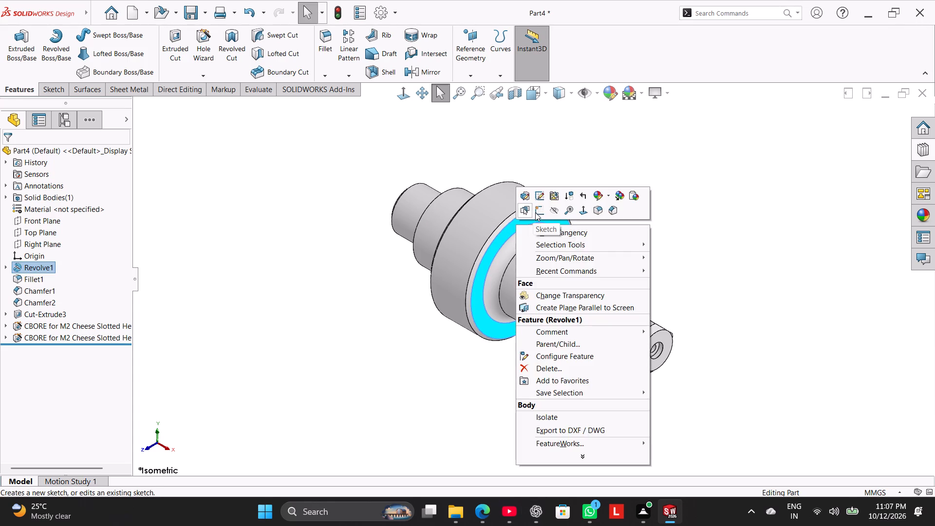
click(535, 212)
click(320, 344)
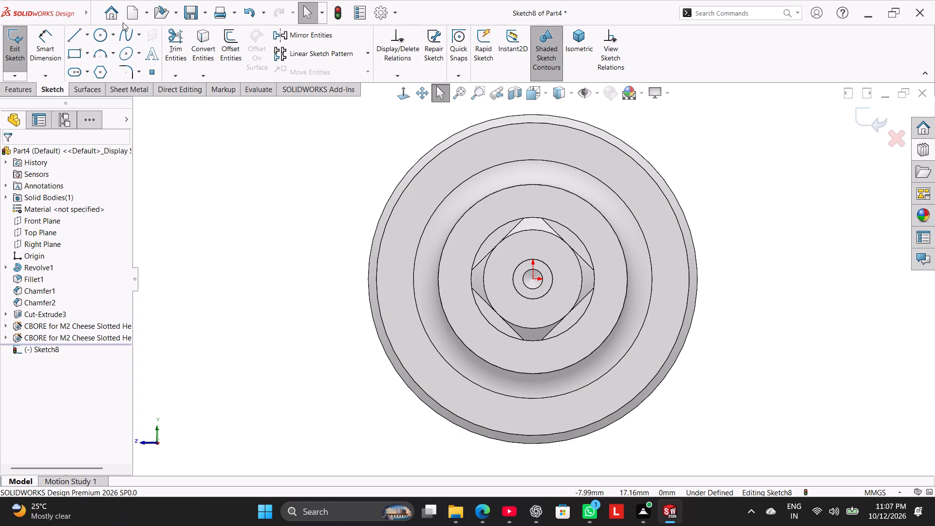
click(104, 33)
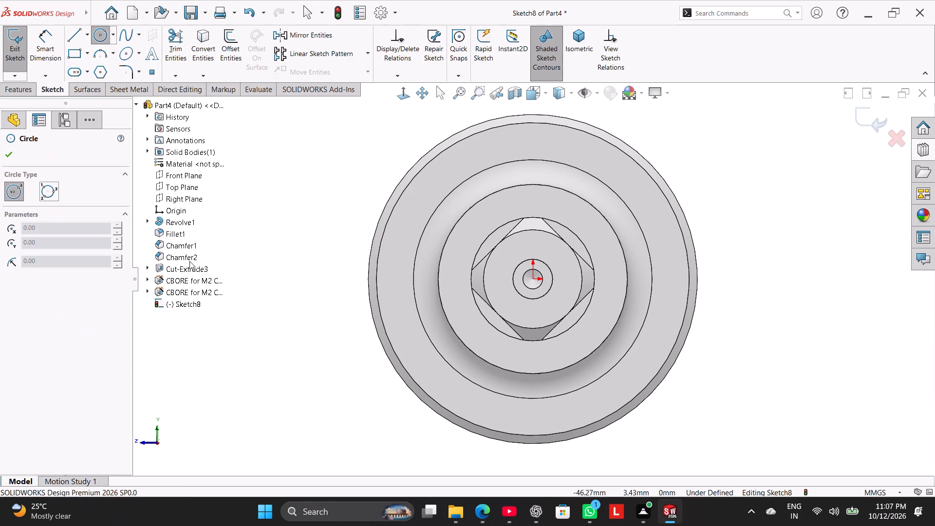
click(533, 278)
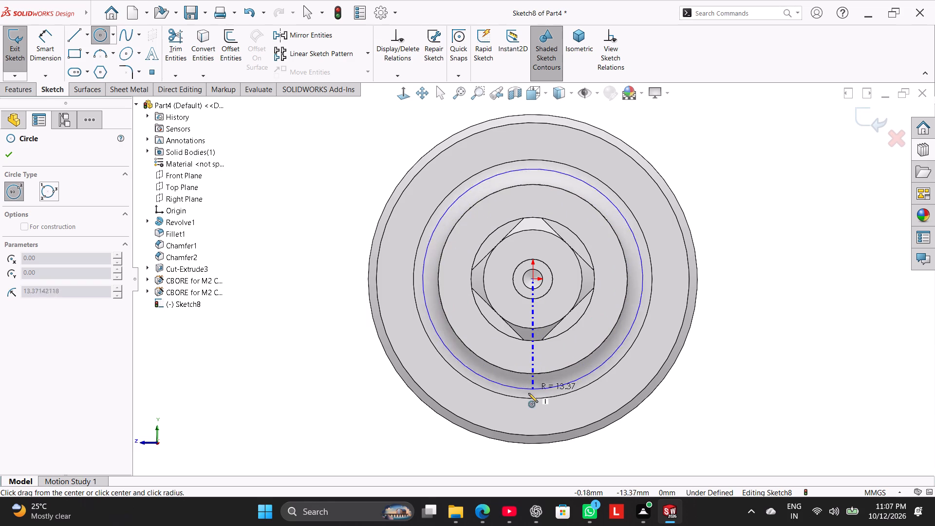
click(541, 419)
right_click(785, 228)
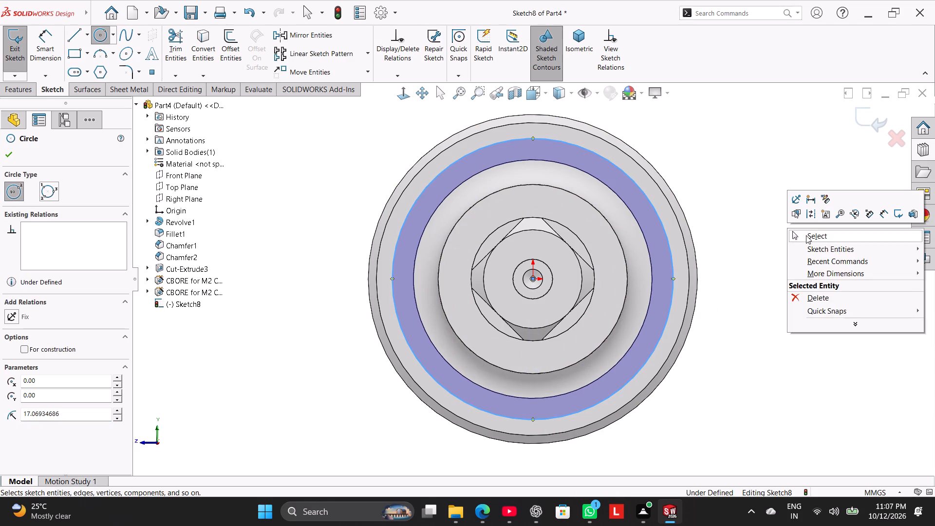
drag(806, 235, 802, 237)
drag(51, 42, 65, 54)
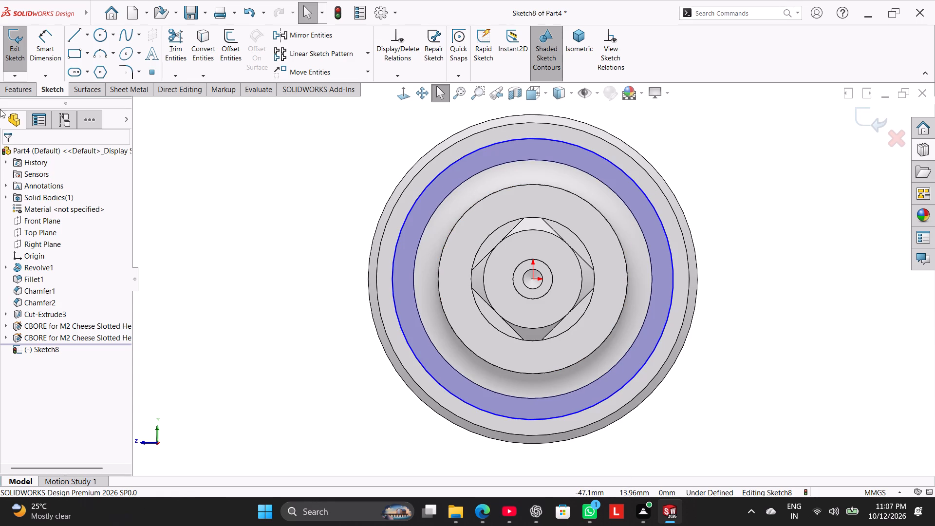
click(53, 34)
click(588, 152)
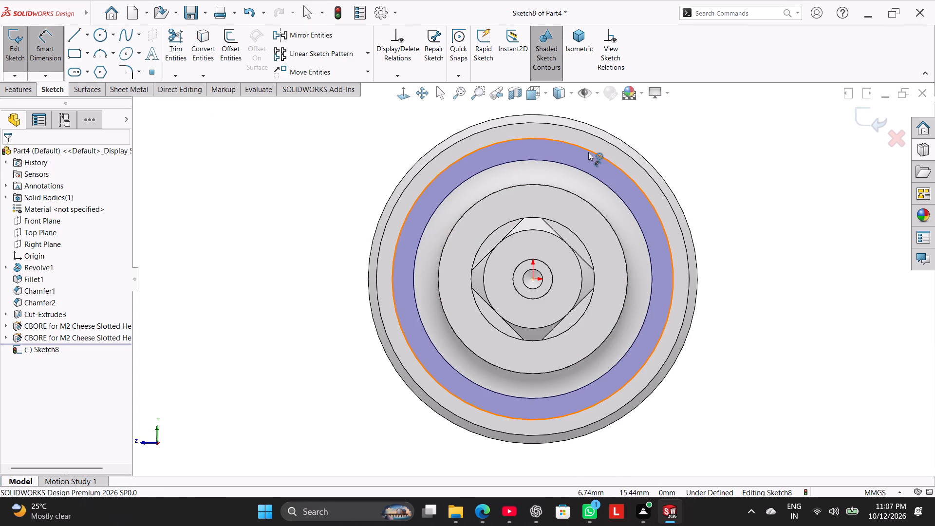
click(700, 429)
text(36)
key(Return)
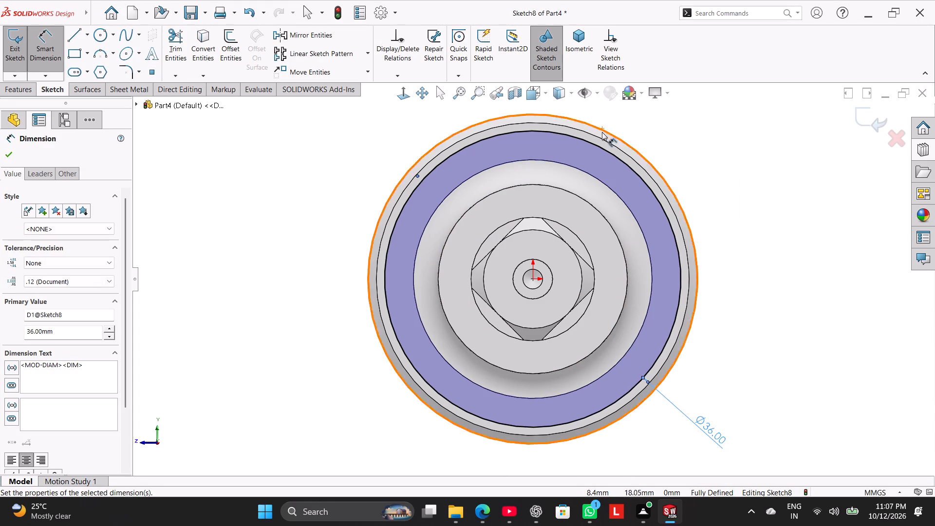
Convert the 36 mm circle to construction geometry.
right_click(601, 146)
click(631, 129)
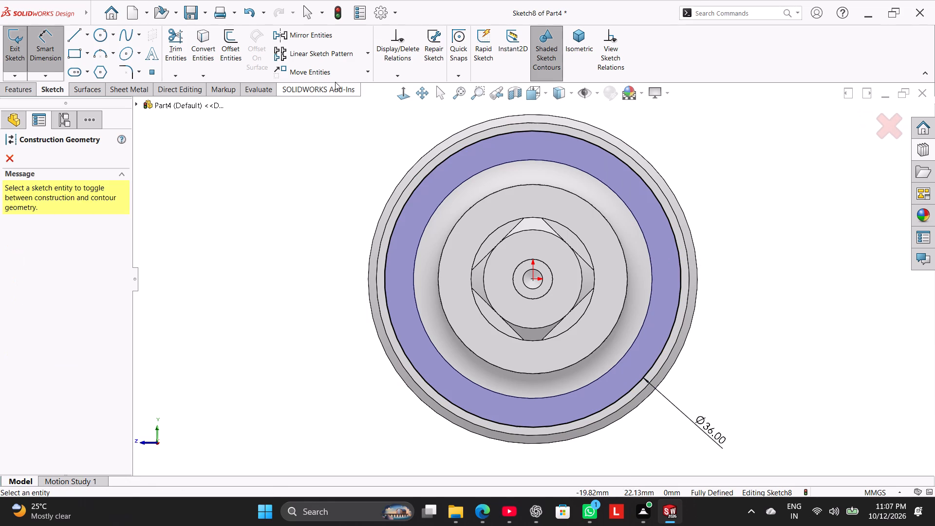
right_click(452, 156)
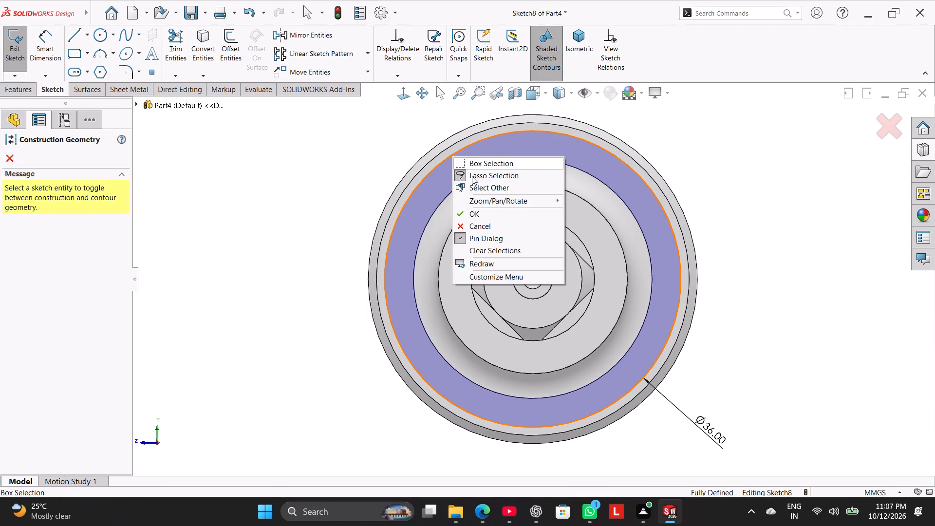
click(476, 212)
right_click(460, 146)
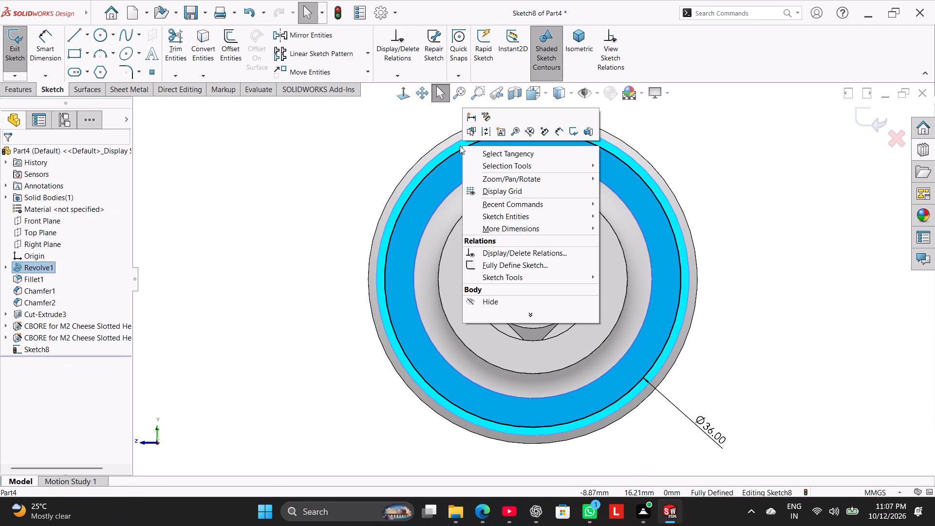
click(406, 141)
right_click(449, 159)
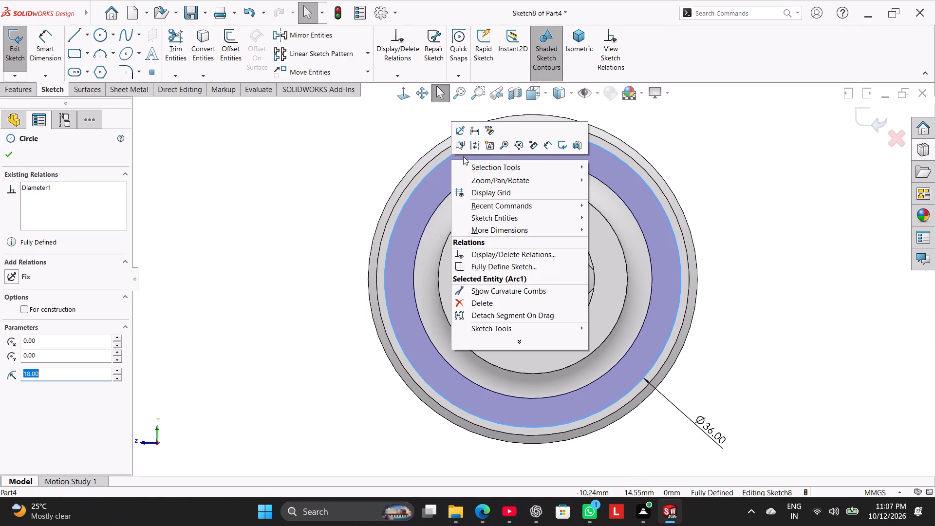
click(480, 145)
click(339, 169)
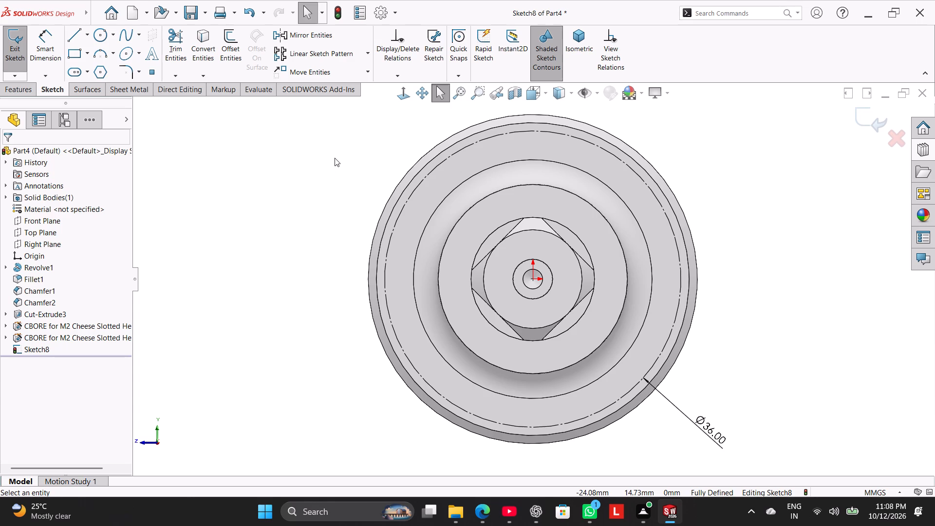
Draw a second circle centred on the origin inside the construction circle and dimension its diameter to 31 mm.
click(96, 28)
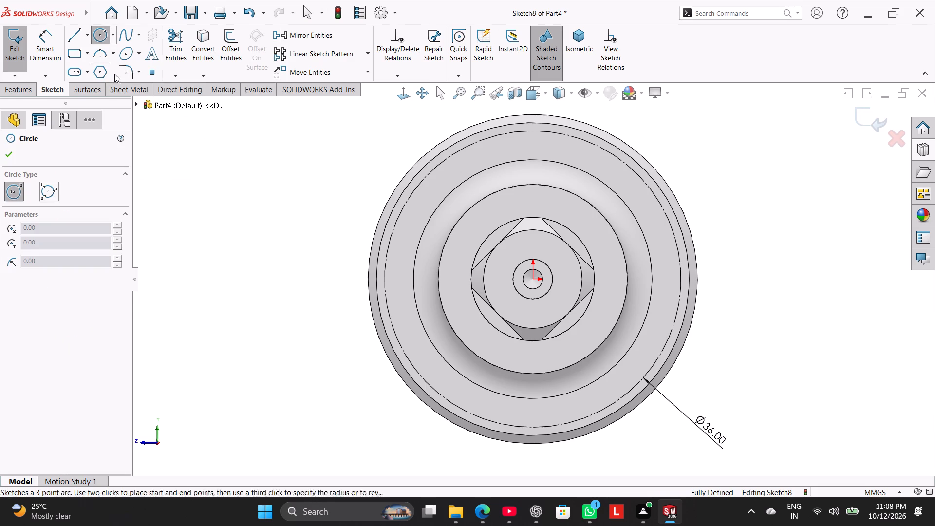
click(535, 279)
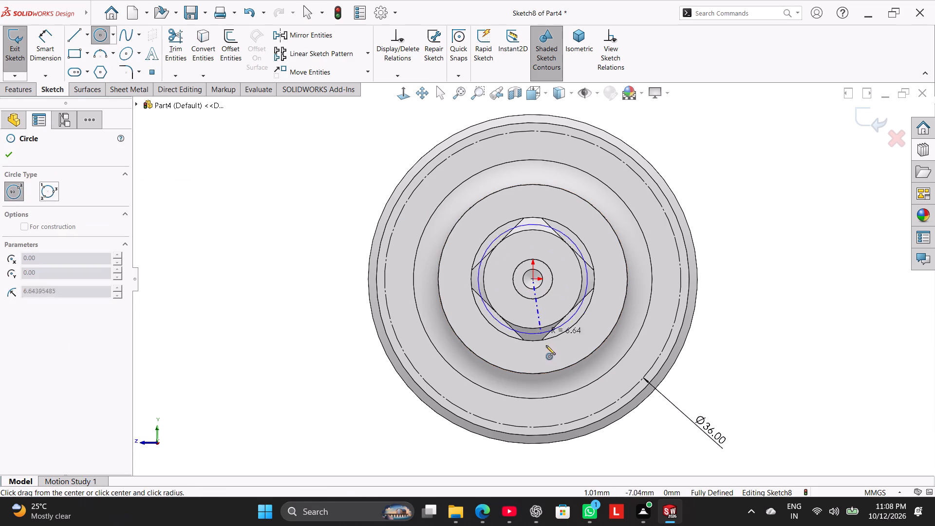
click(607, 388)
click(38, 43)
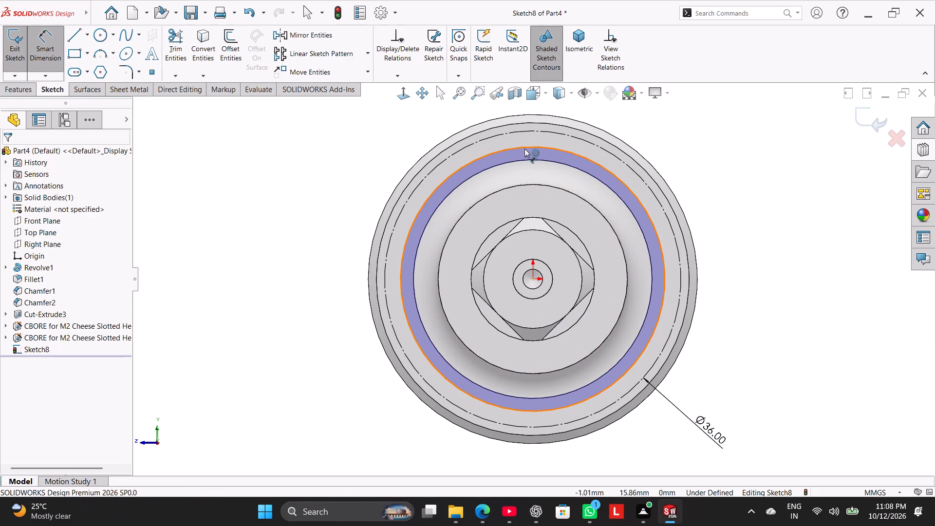
click(526, 146)
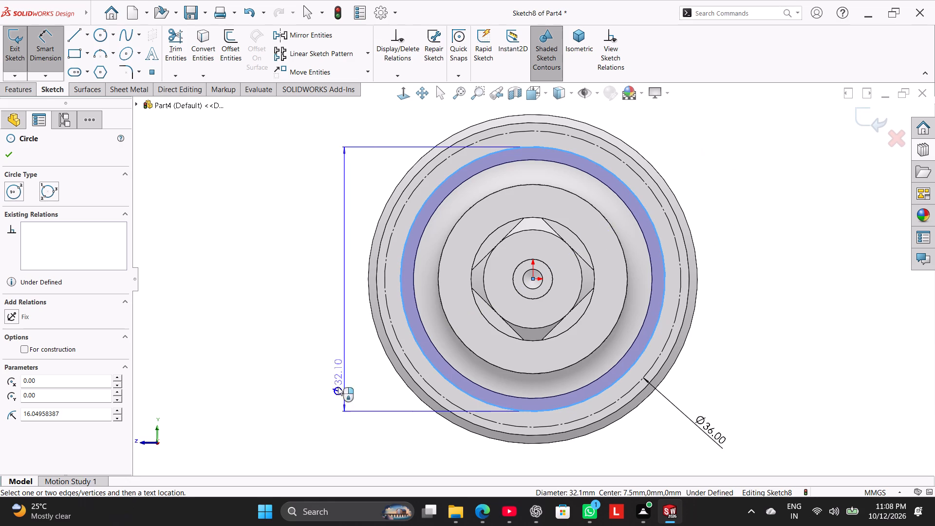
click(339, 431)
text(31)
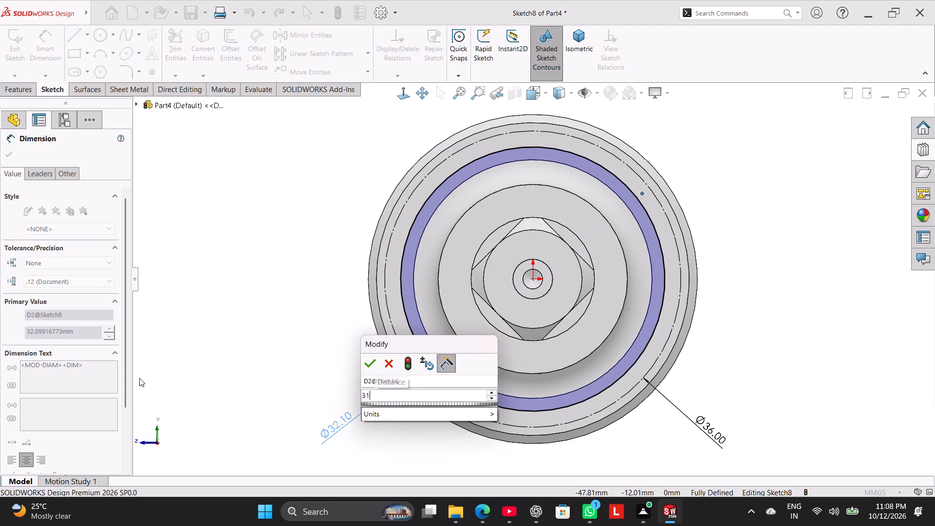
key(Return)
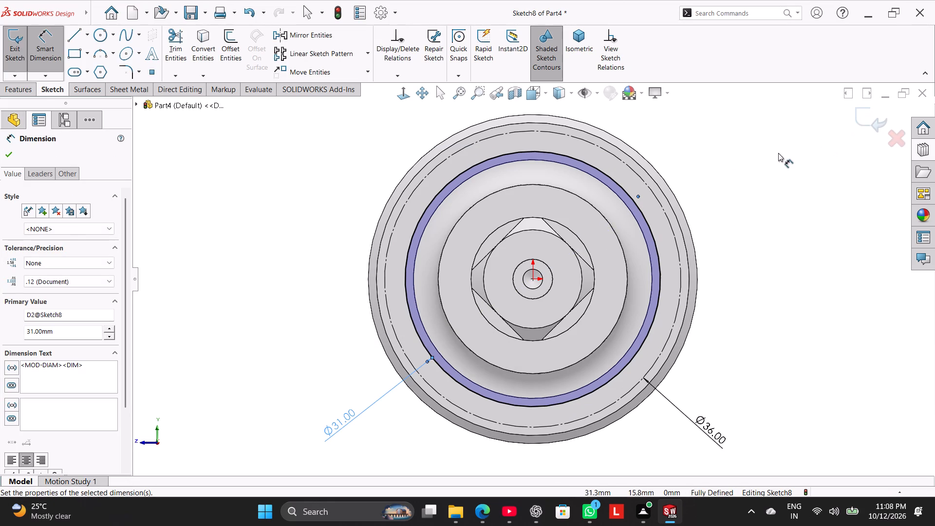
right_click(732, 151)
click(750, 182)
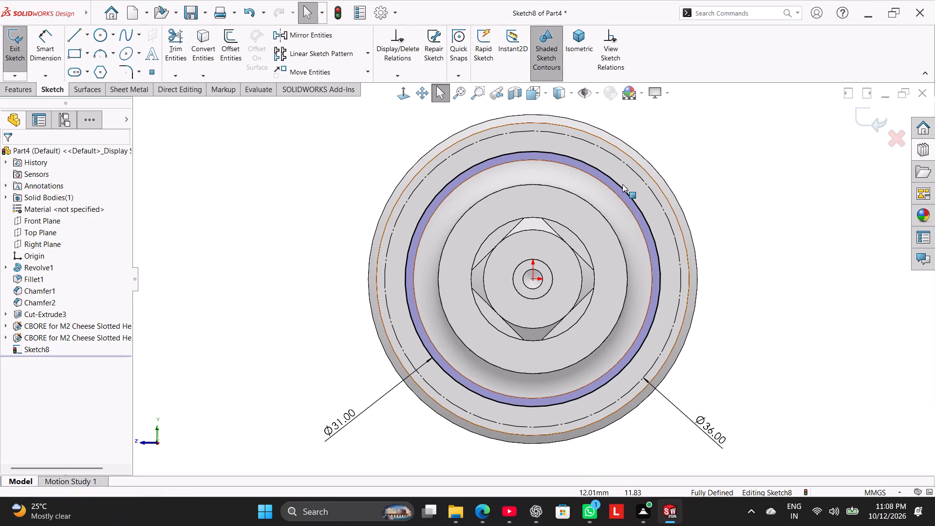
Inspect the two sketch circles against the collar face at an angle and face-on.
middle_drag(308, 225, 338, 269)
scroll(318, 238, up, 1)
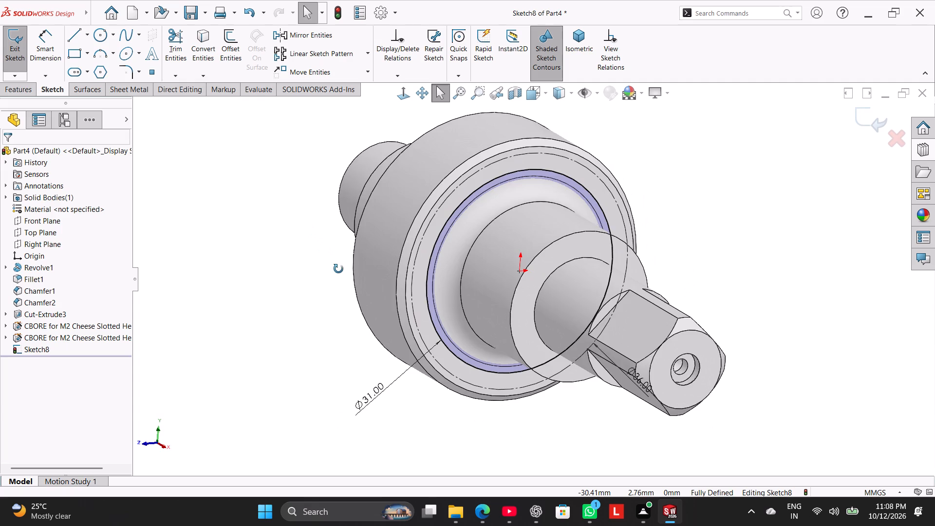
middle_drag(338, 269, 320, 180)
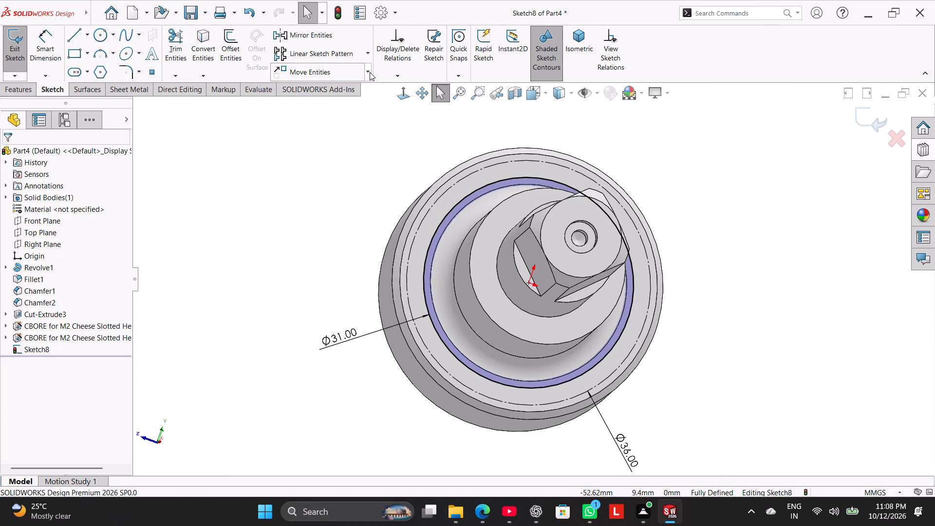
click(400, 92)
click(296, 179)
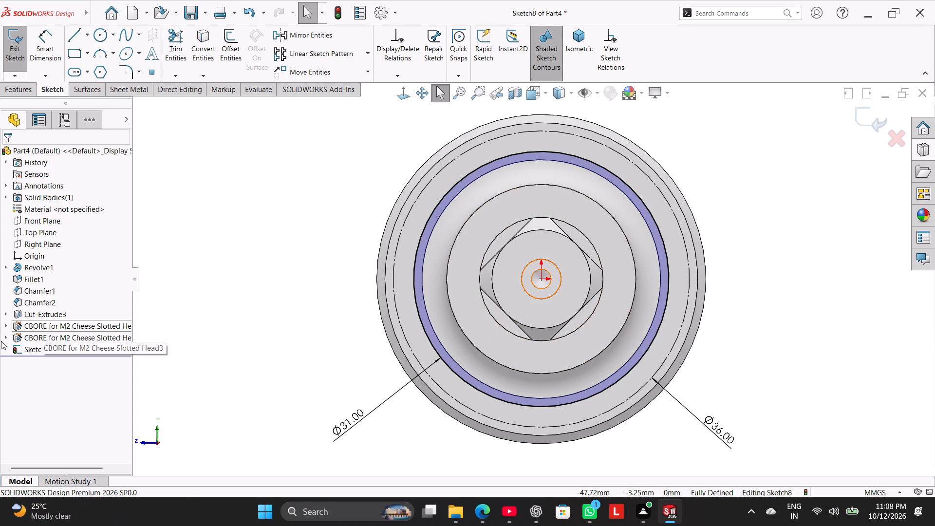
right_click(37, 265)
click(215, 205)
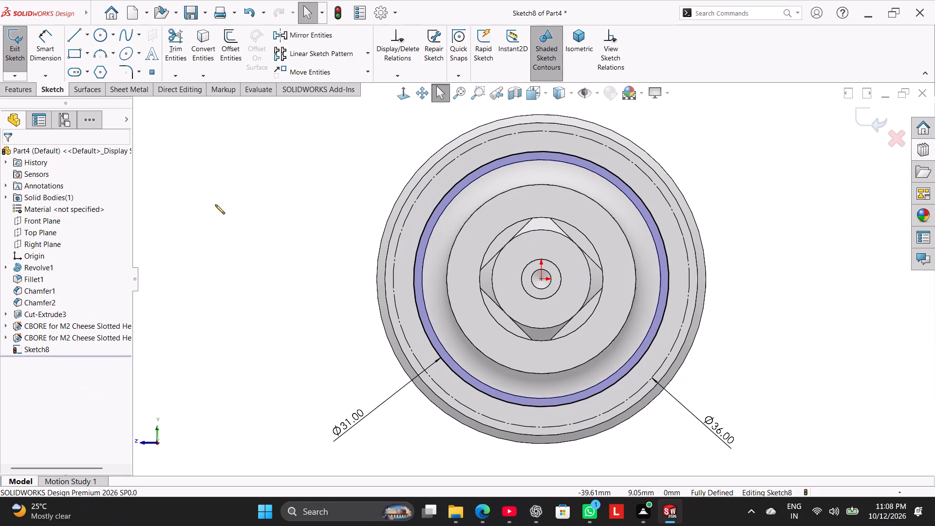
scroll(557, 149, down, 1)
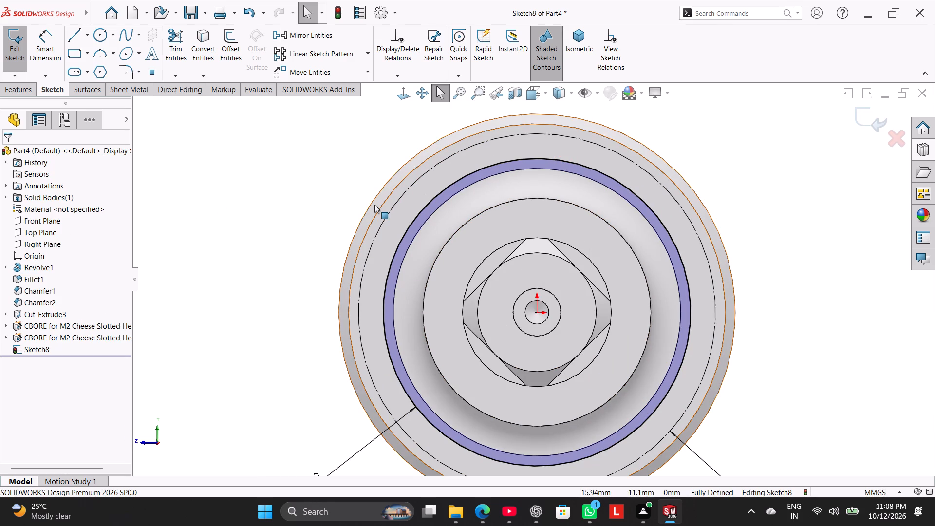
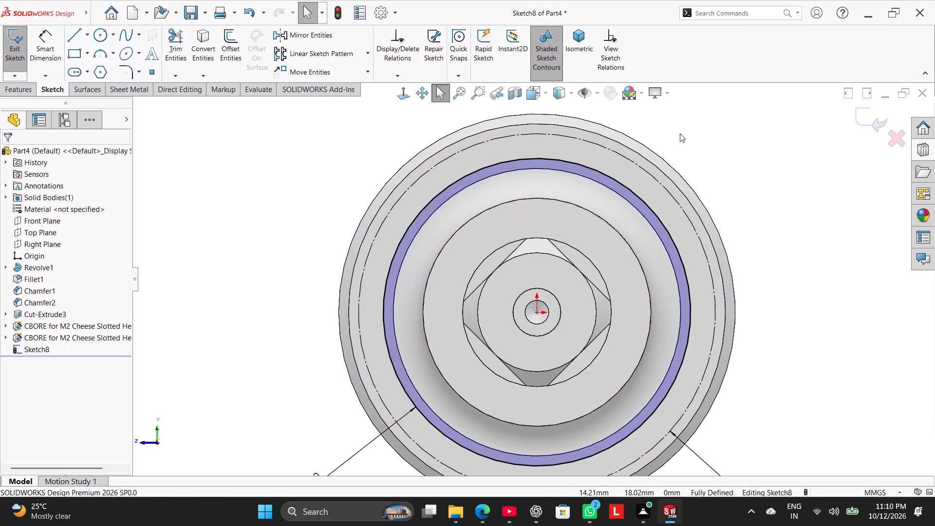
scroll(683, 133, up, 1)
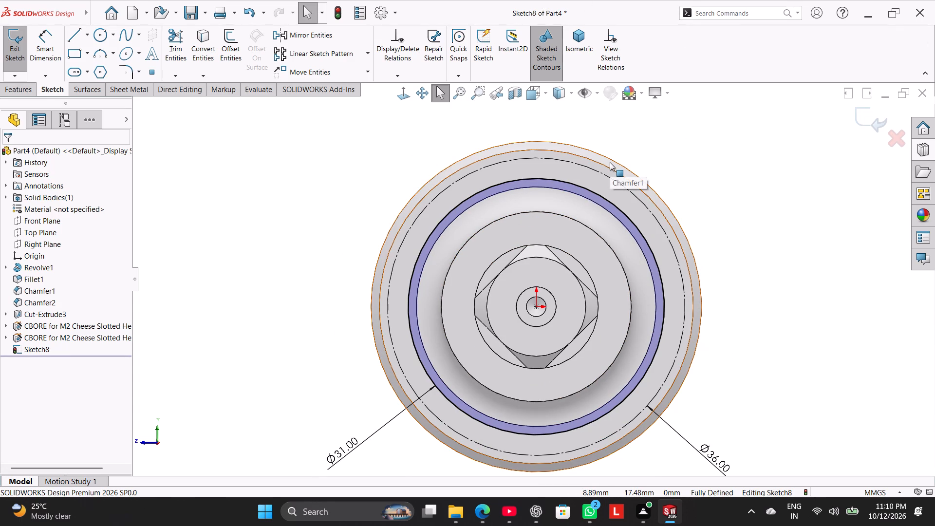
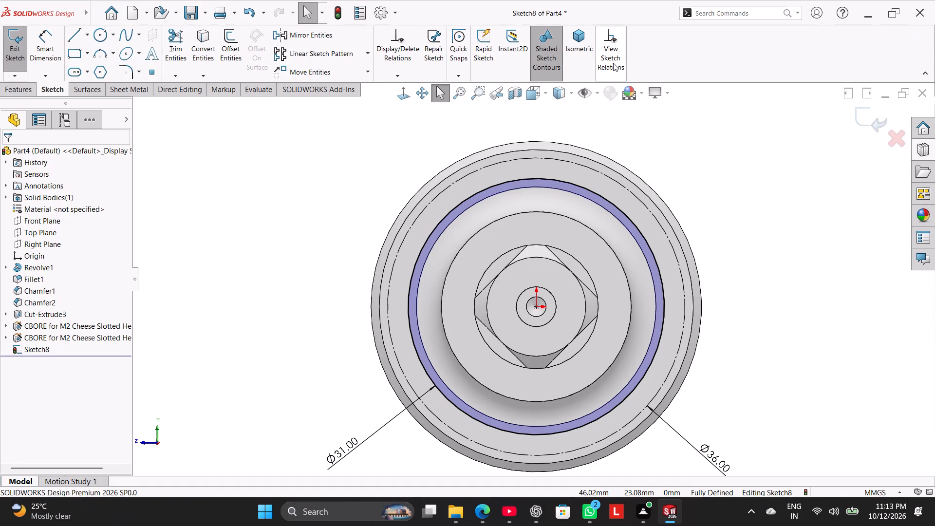
Sketch a vertical construction centerline, 20 mm long, from the origin up to the collar's outer edge.
scroll(539, 124, down, 1)
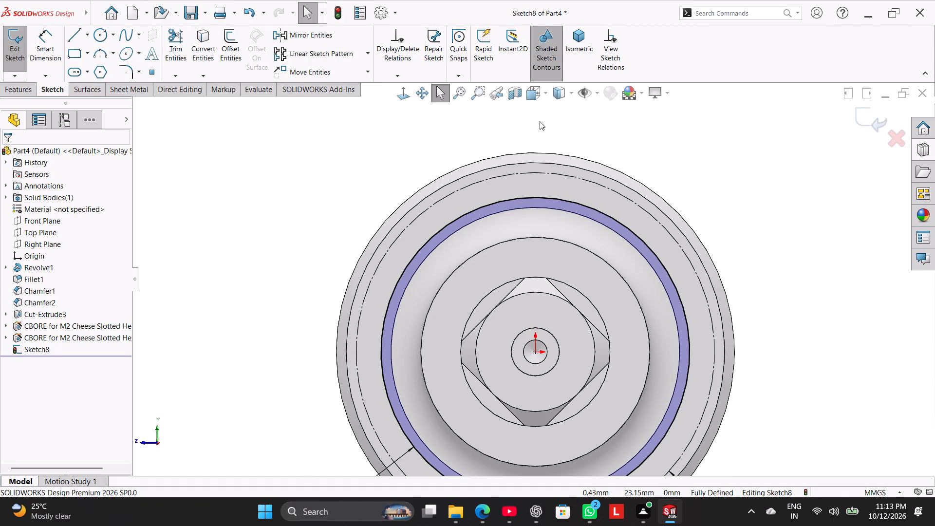
scroll(540, 121, down, 1)
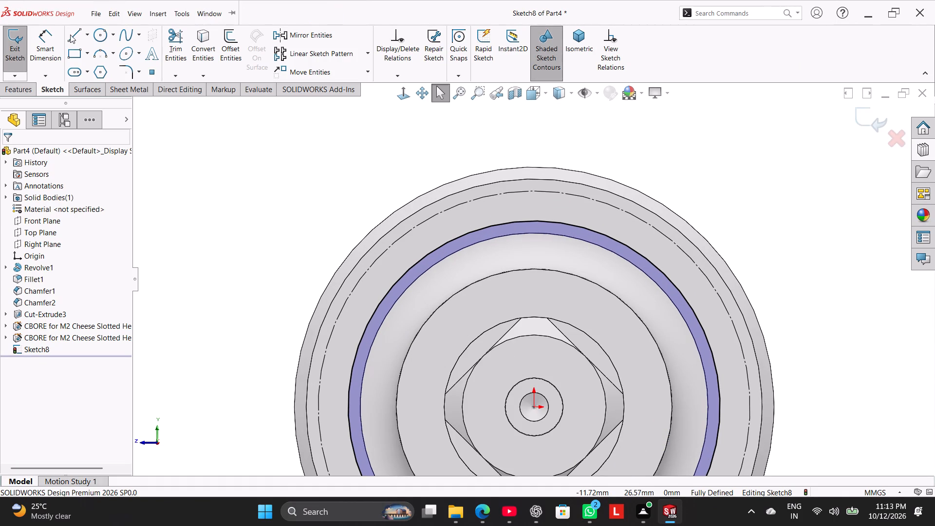
click(90, 40)
click(127, 62)
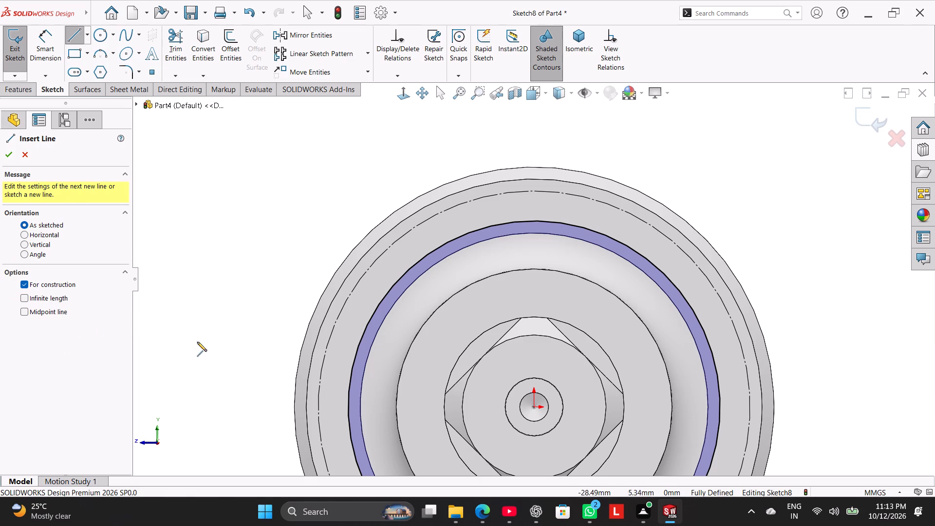
click(534, 407)
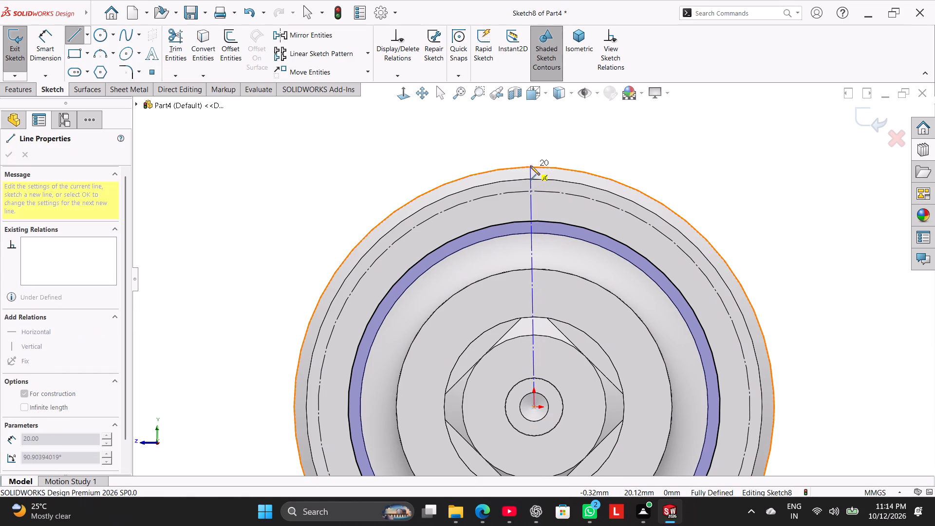
click(535, 167)
right_click(515, 144)
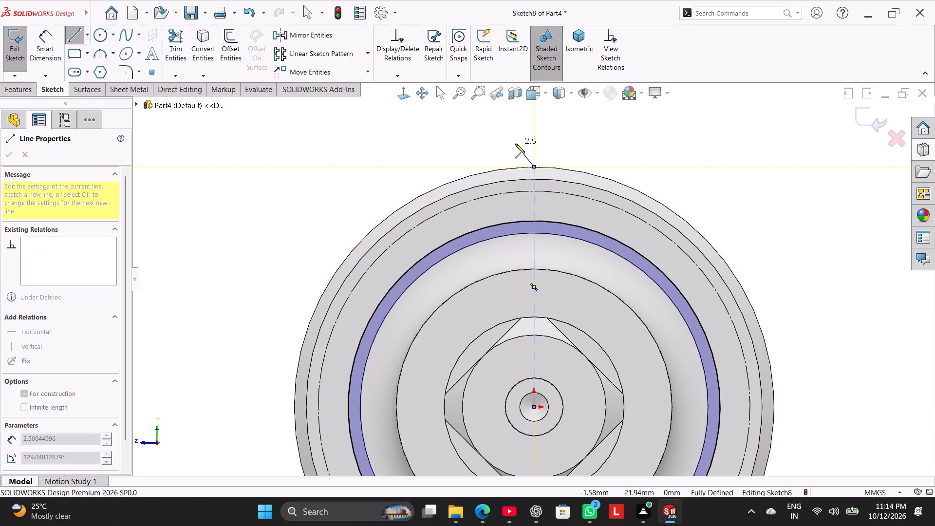
click(528, 146)
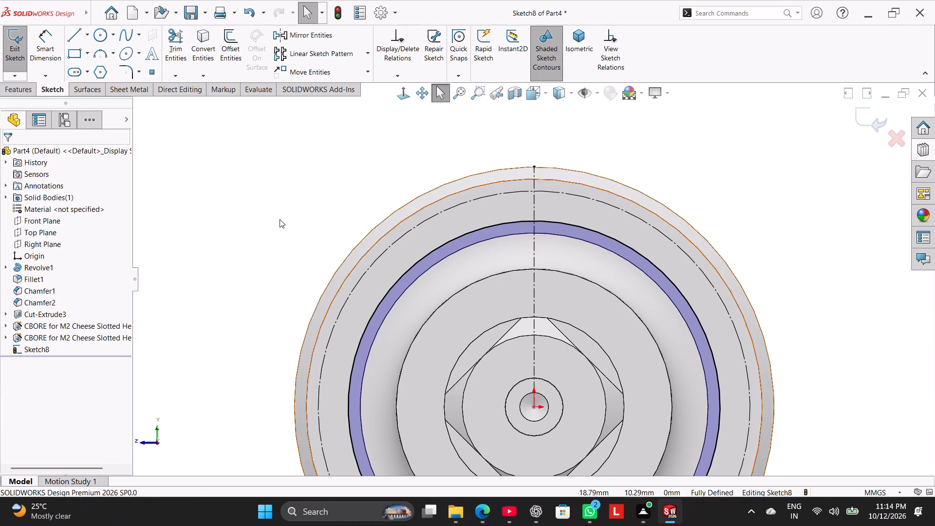
Sketch a three-point arc from the 31 mm circle to the collar's outer edge, just left of the centerline and bulging away from it.
click(102, 50)
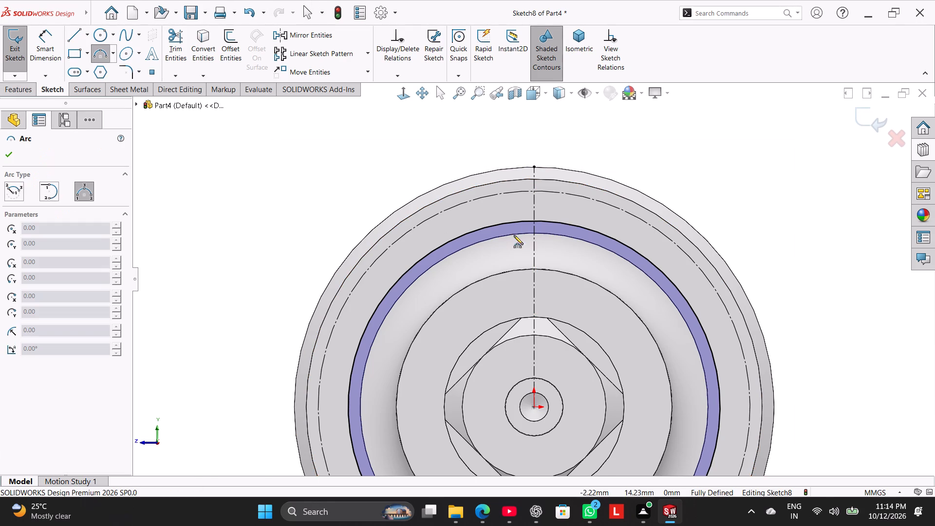
scroll(521, 234, down, 4)
click(497, 222)
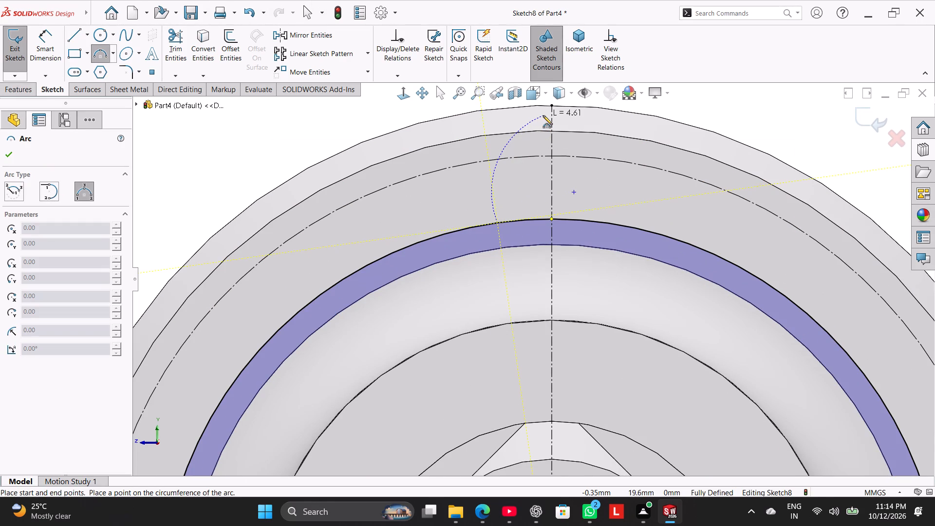
click(536, 104)
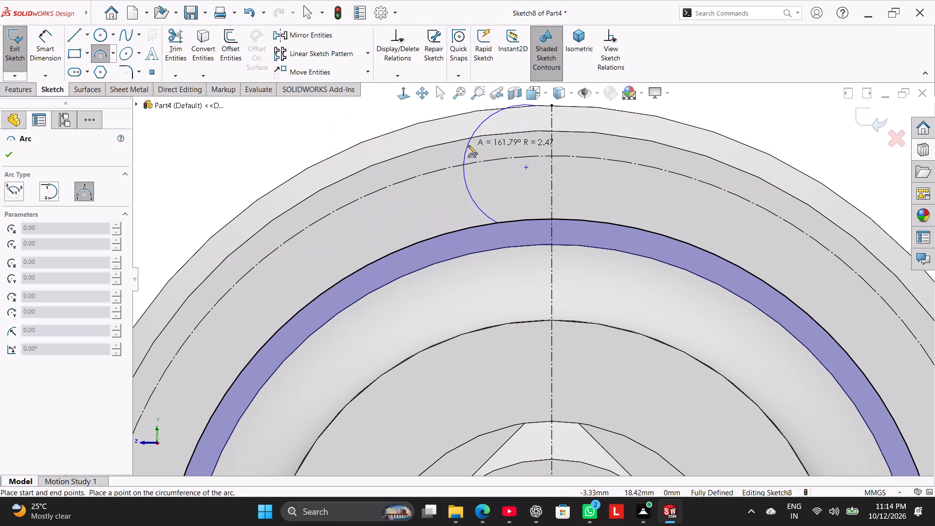
click(500, 183)
right_click(335, 125)
click(372, 137)
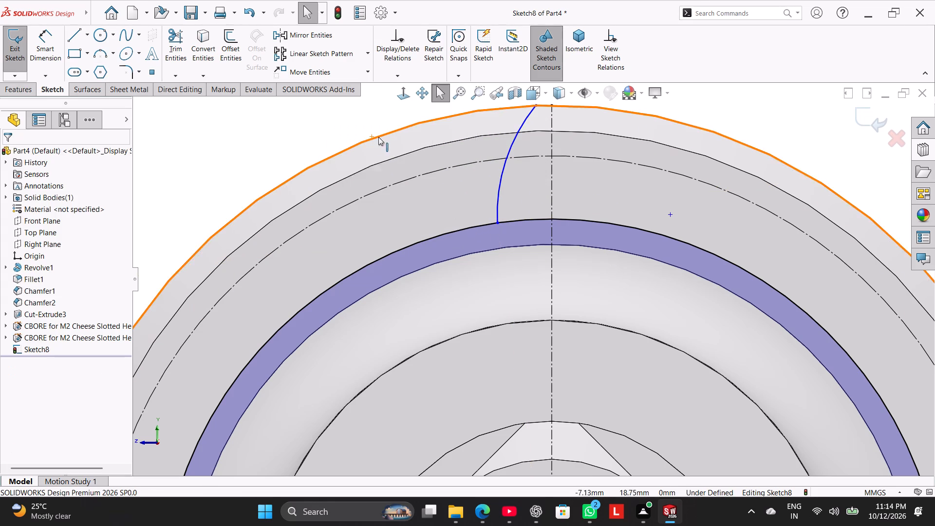
Convert the collar's outer 40 mm circular edge into a sketch circle.
scroll(533, 143, down, 2)
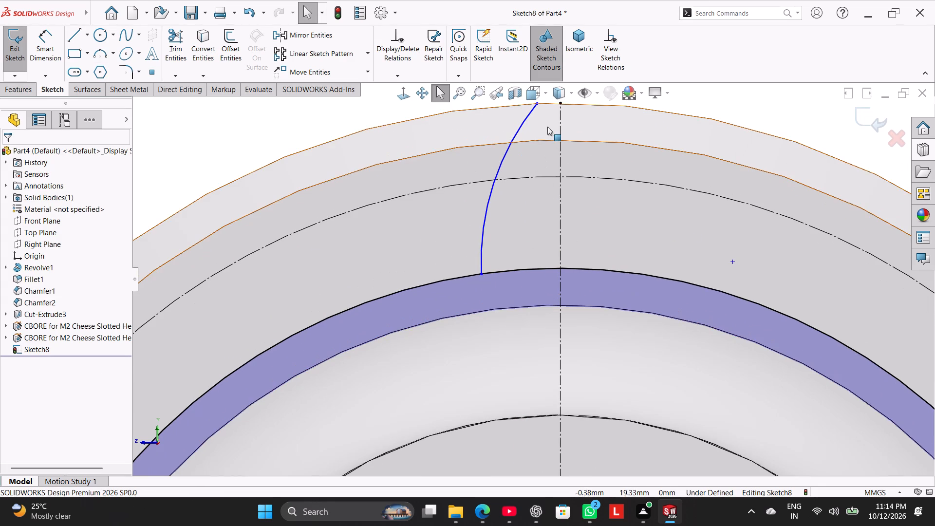
scroll(559, 106, down, 5)
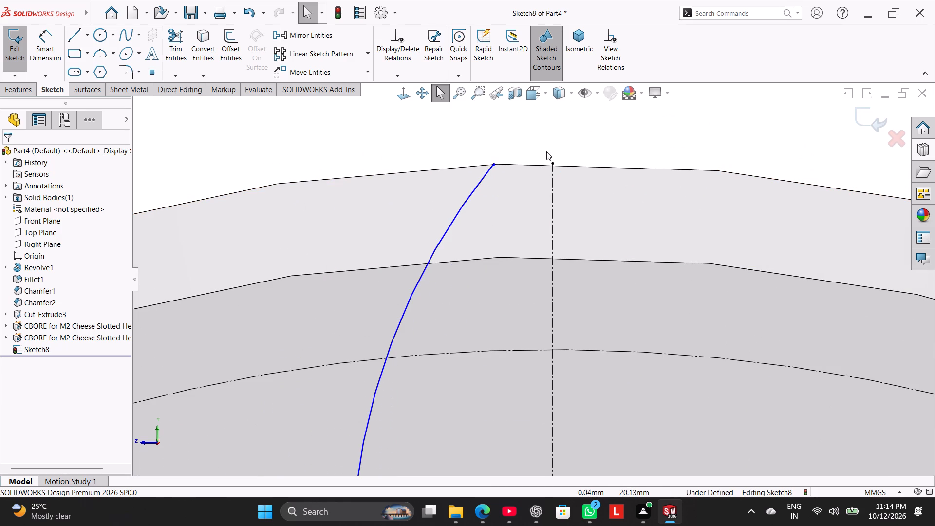
scroll(545, 151, up, 11)
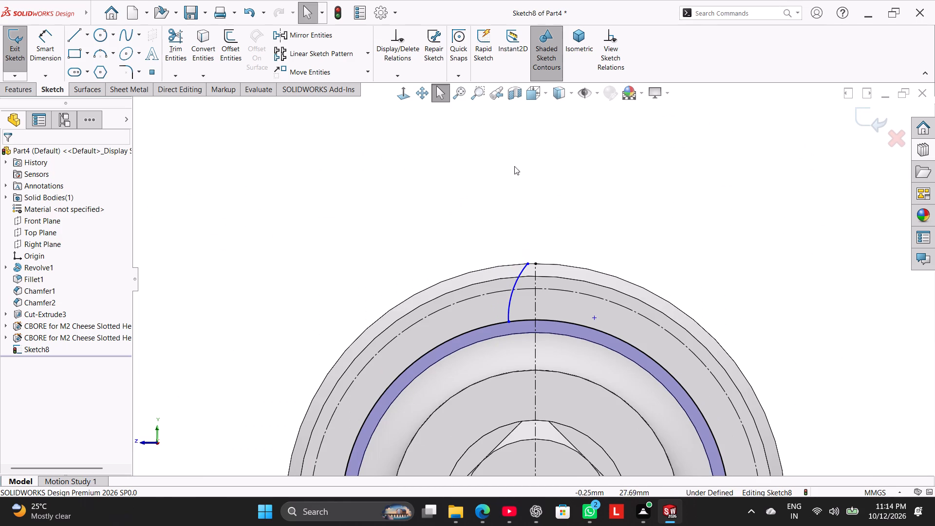
click(205, 40)
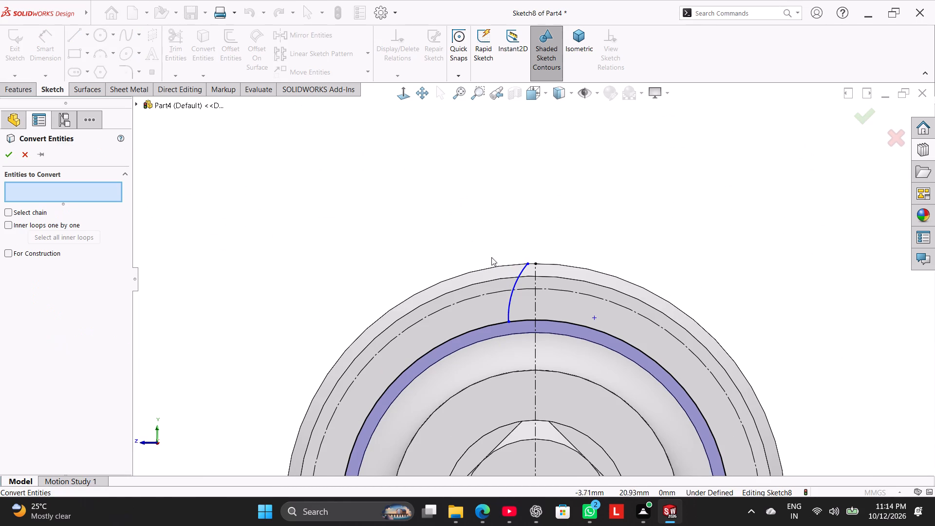
click(494, 265)
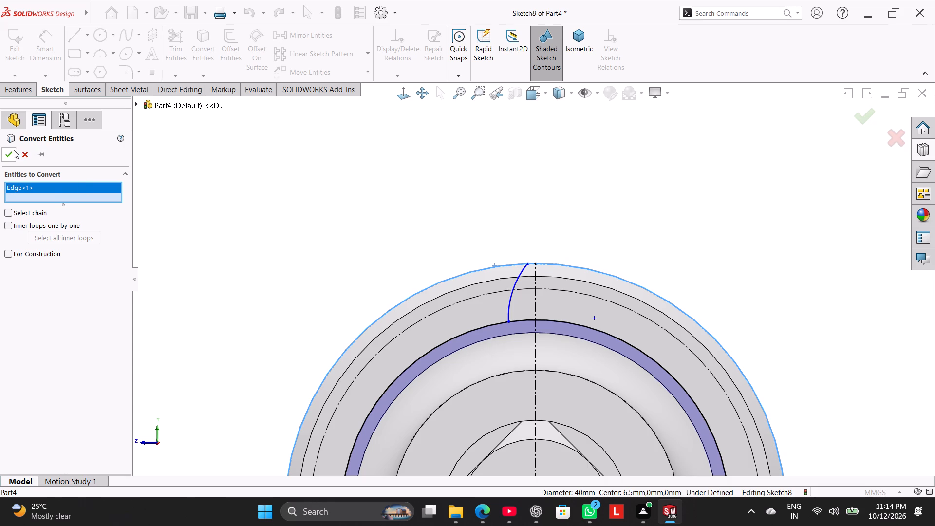
click(12, 151)
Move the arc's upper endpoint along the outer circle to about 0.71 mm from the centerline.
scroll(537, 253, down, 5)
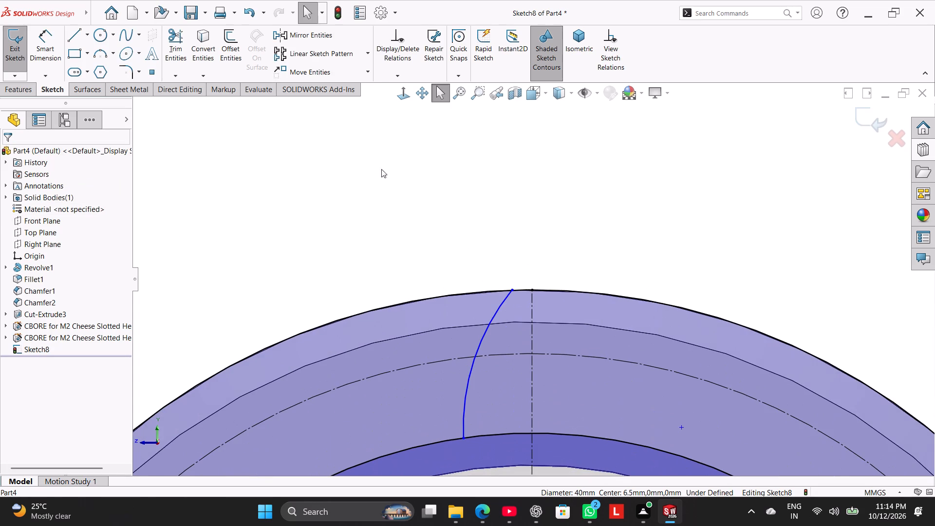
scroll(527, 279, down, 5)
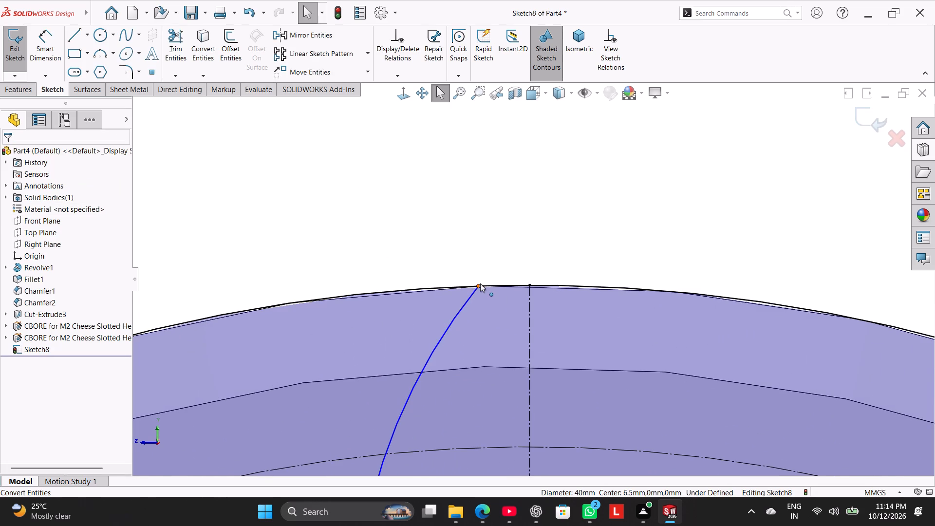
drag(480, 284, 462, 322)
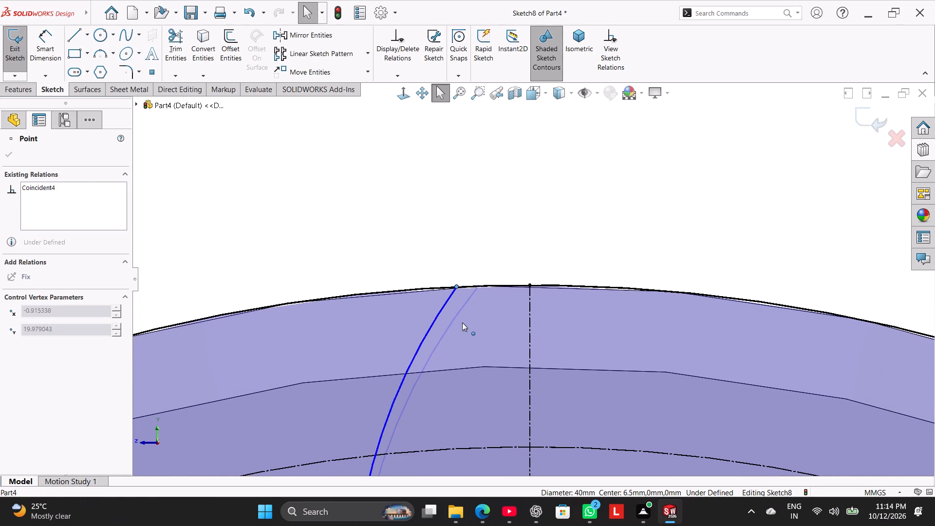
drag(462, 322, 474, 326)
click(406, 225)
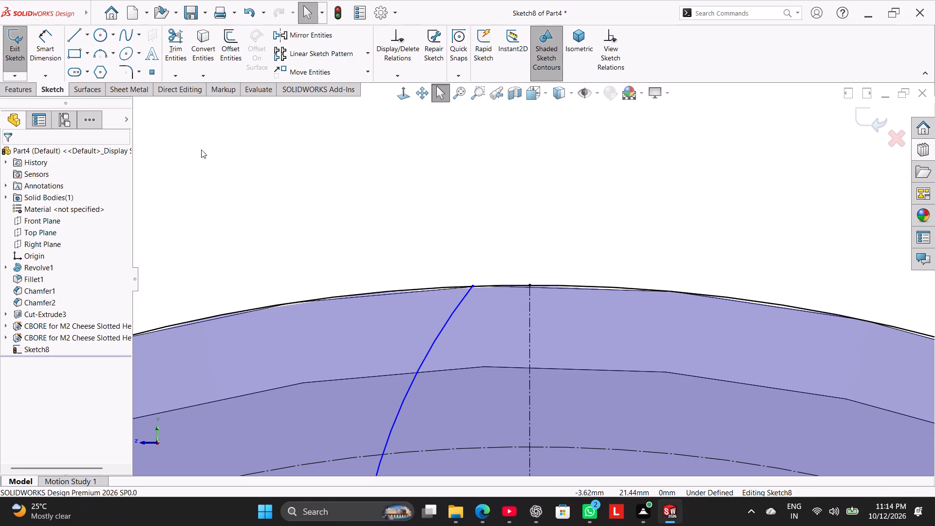
Dimension the arc's upper endpoint 0.57 mm from the top end of the centerline.
click(49, 49)
click(471, 285)
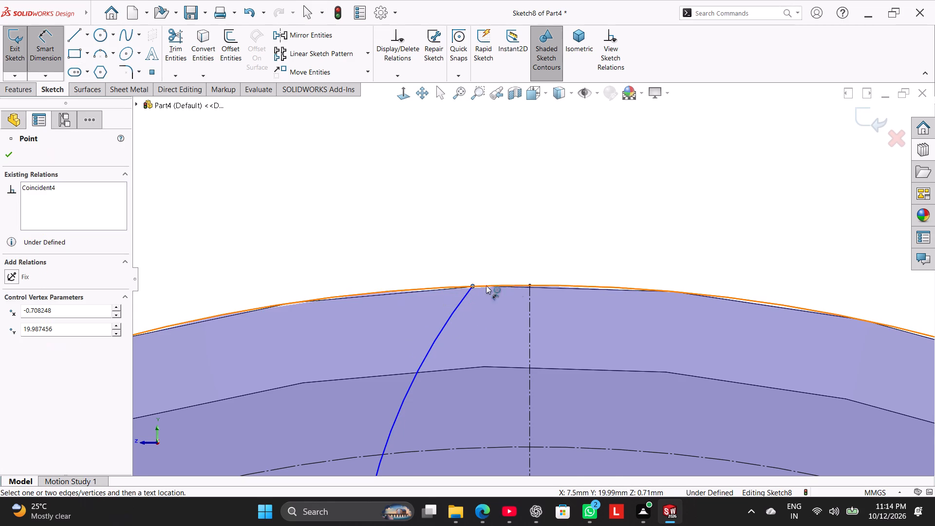
click(531, 284)
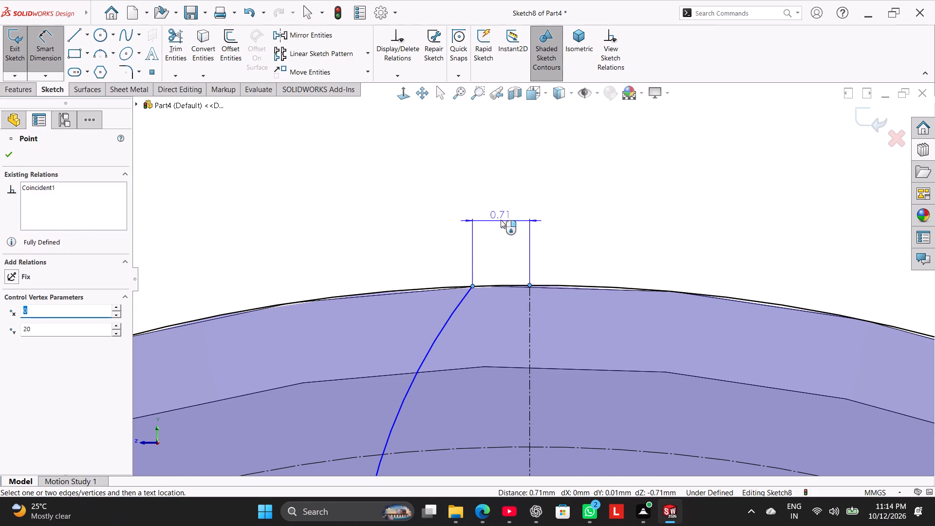
click(501, 220)
text(0.57)
key(Return)
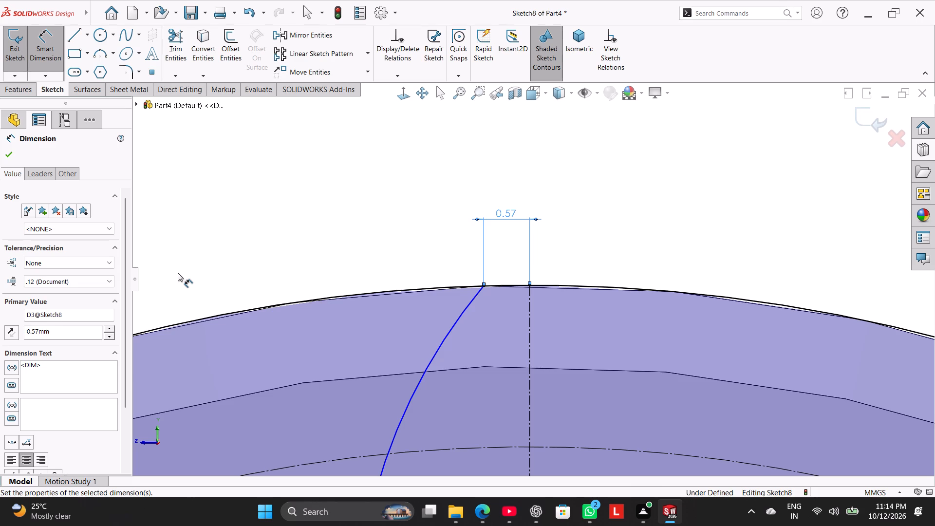
Dimension the arc's lower endpoint on the 31 mm circle 2.07 mm from the vertical centerline.
scroll(580, 301, up, 4)
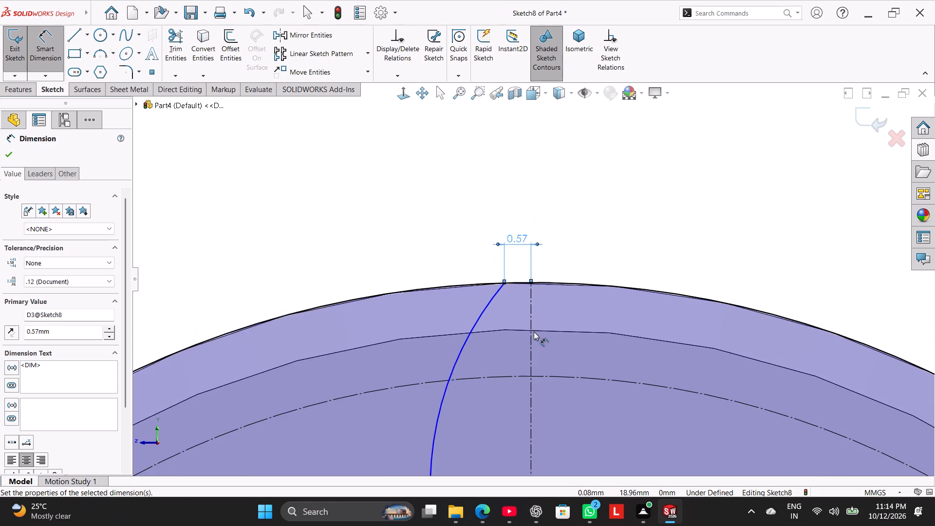
scroll(534, 332, up, 4)
scroll(537, 347, down, 3)
click(459, 369)
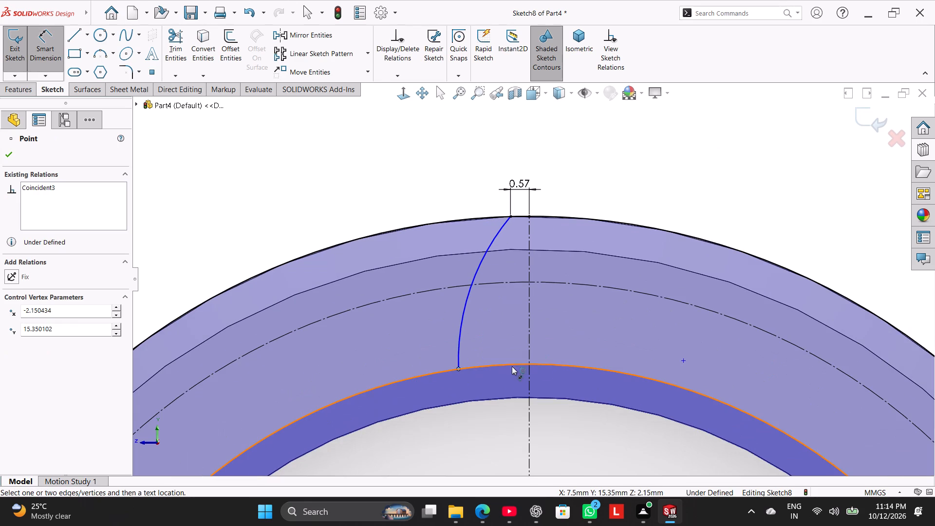
click(531, 376)
click(500, 383)
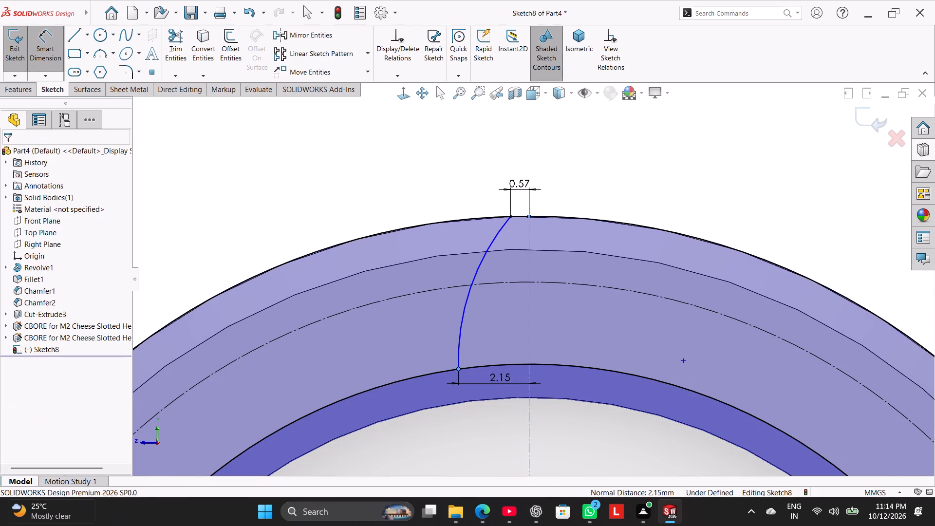
text(2.07)
key(Return)
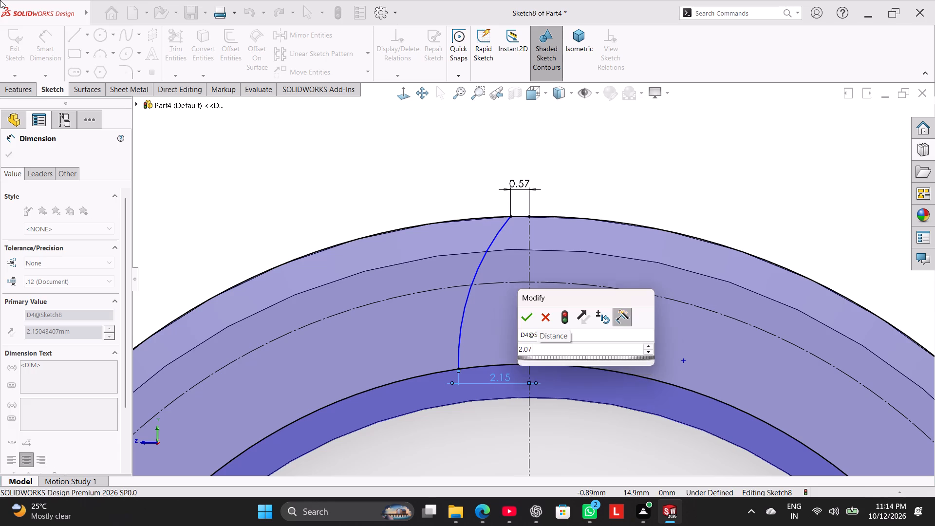
click(406, 188)
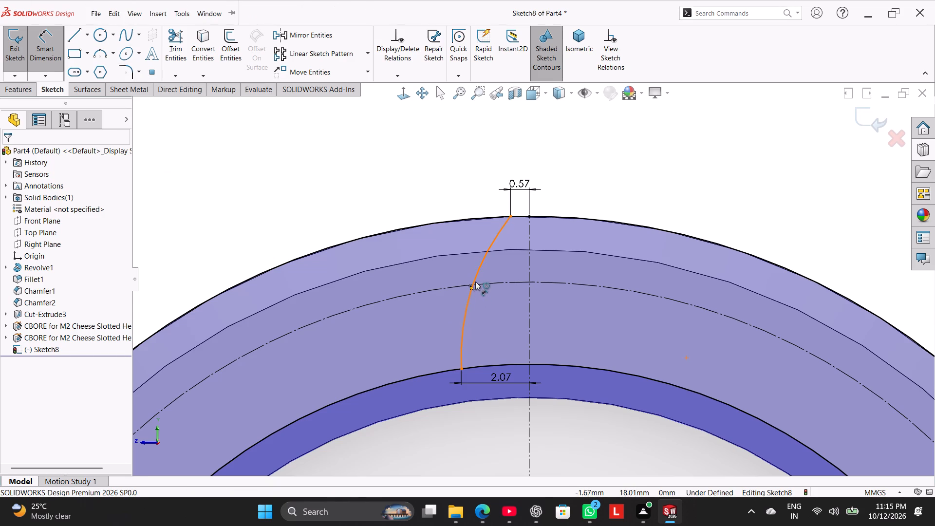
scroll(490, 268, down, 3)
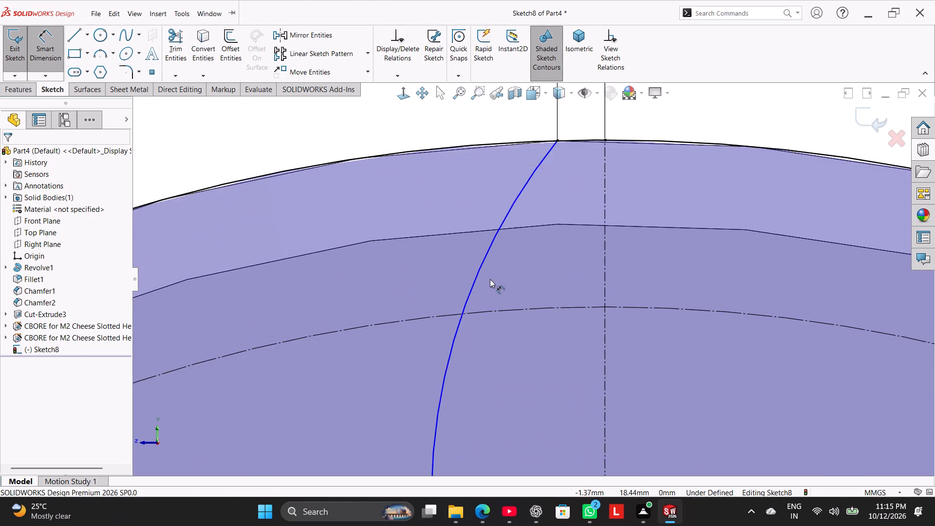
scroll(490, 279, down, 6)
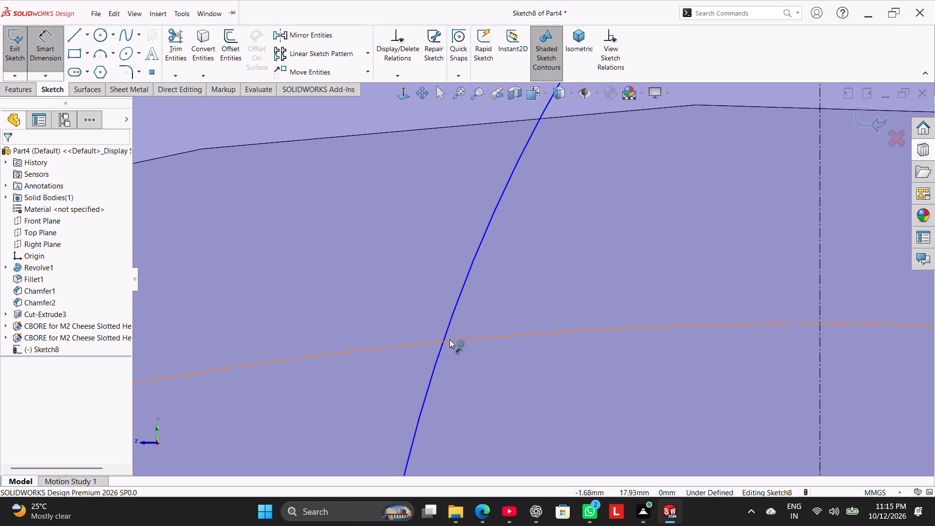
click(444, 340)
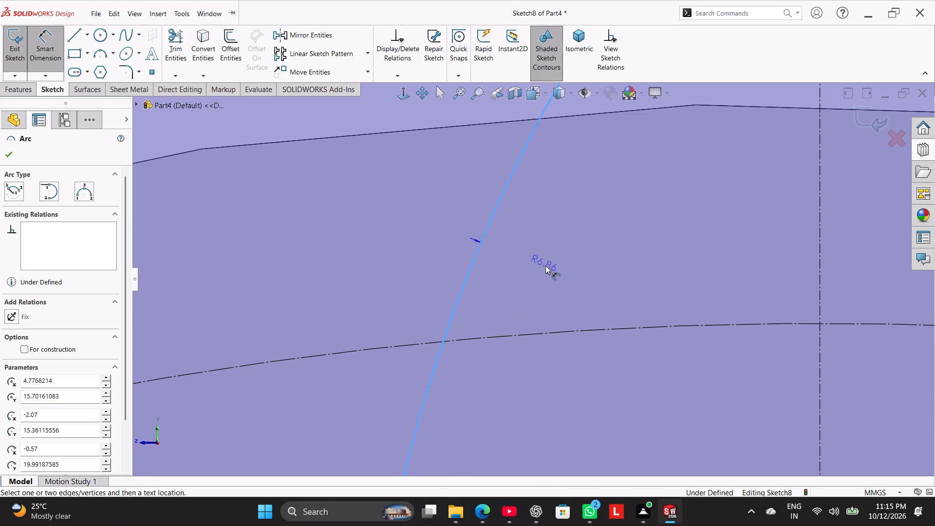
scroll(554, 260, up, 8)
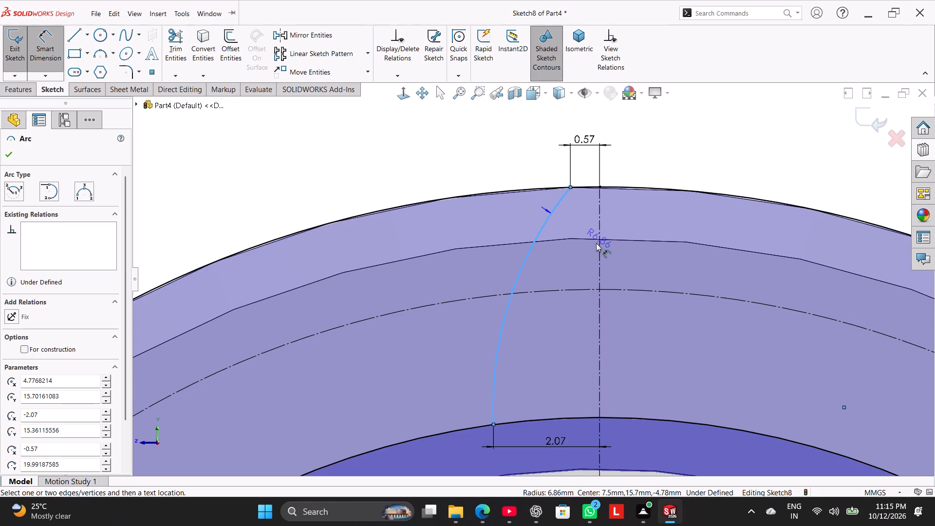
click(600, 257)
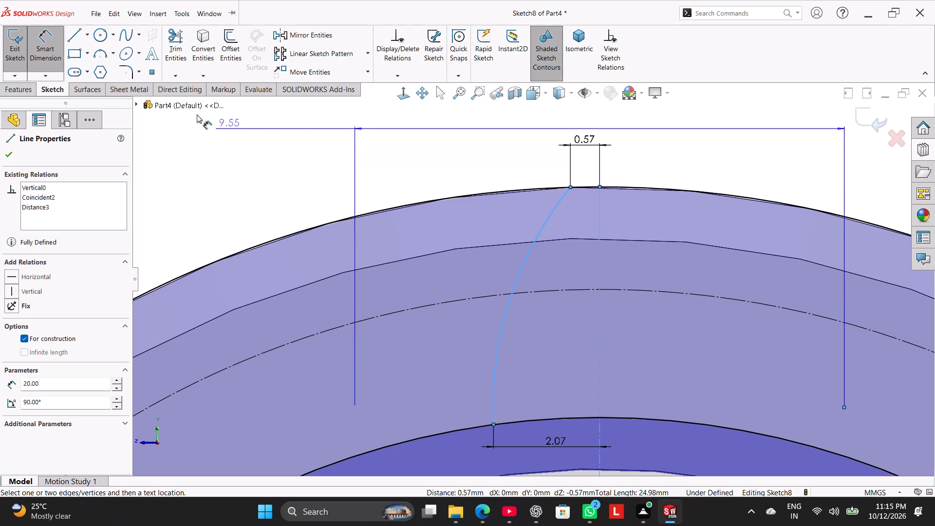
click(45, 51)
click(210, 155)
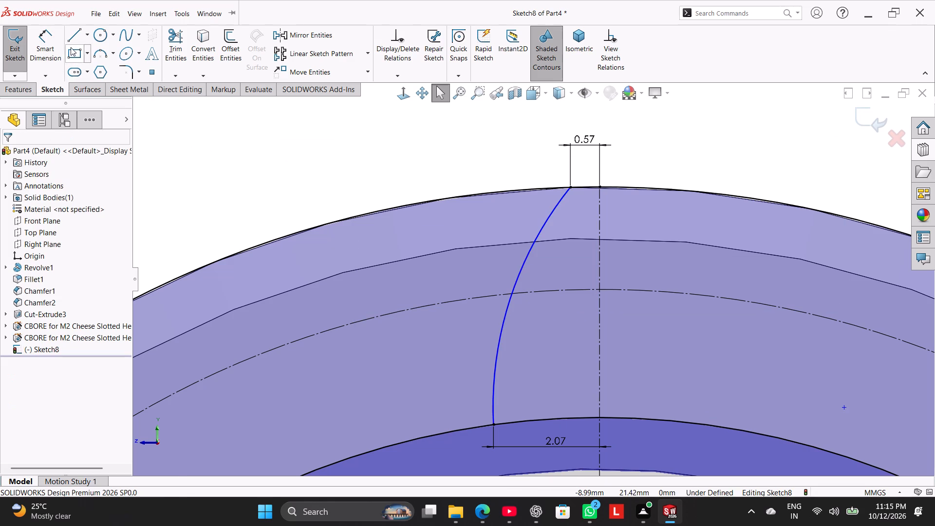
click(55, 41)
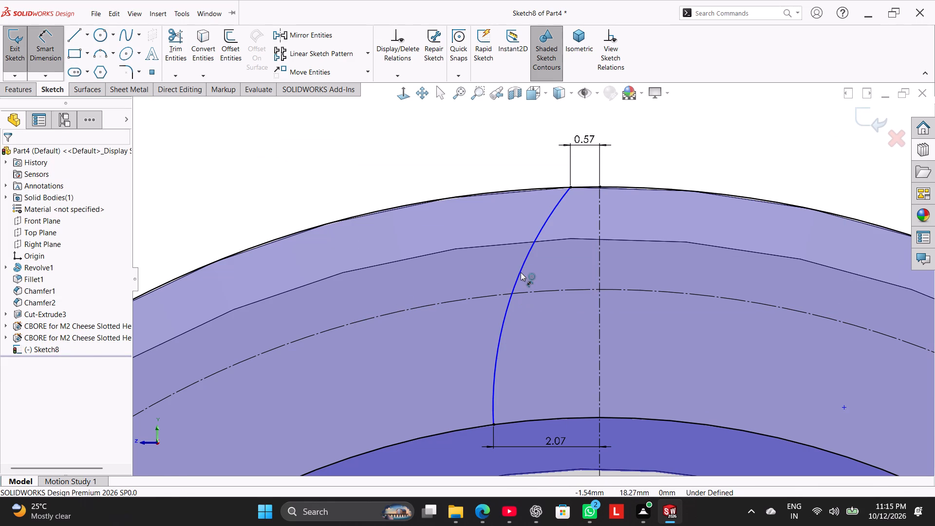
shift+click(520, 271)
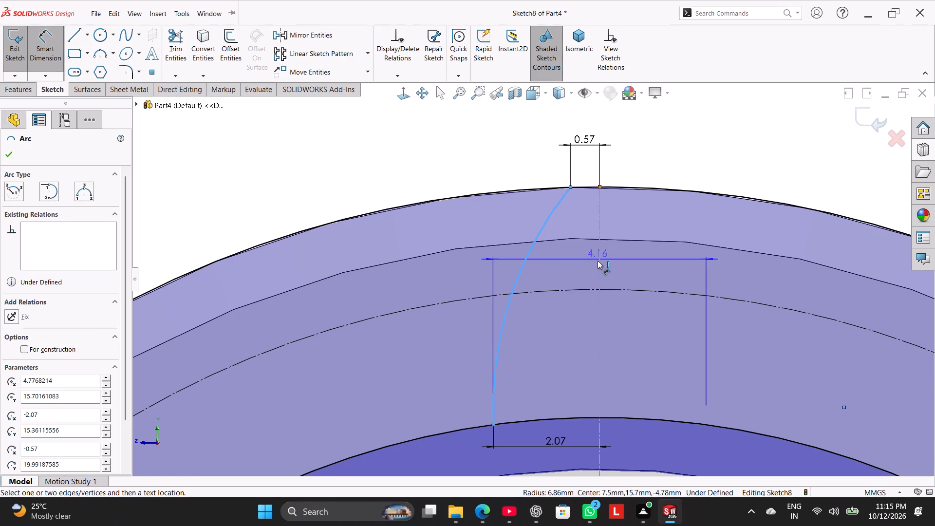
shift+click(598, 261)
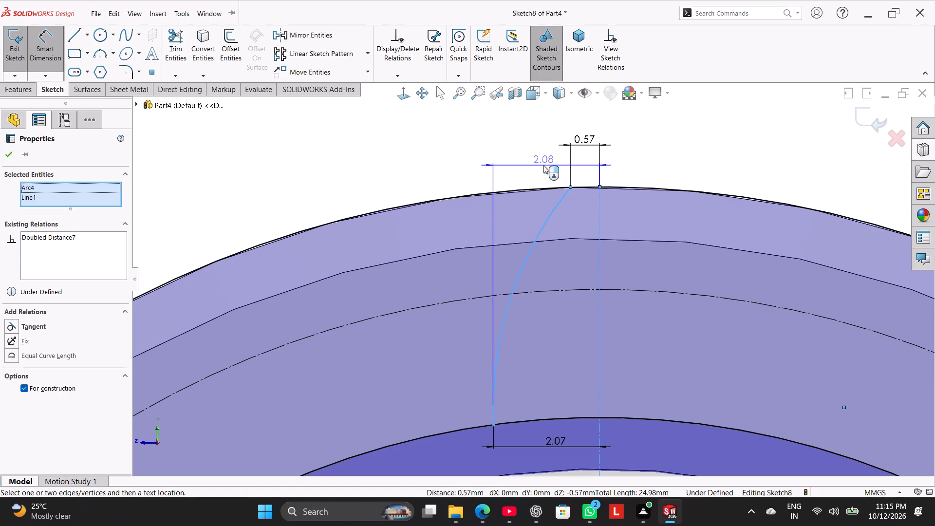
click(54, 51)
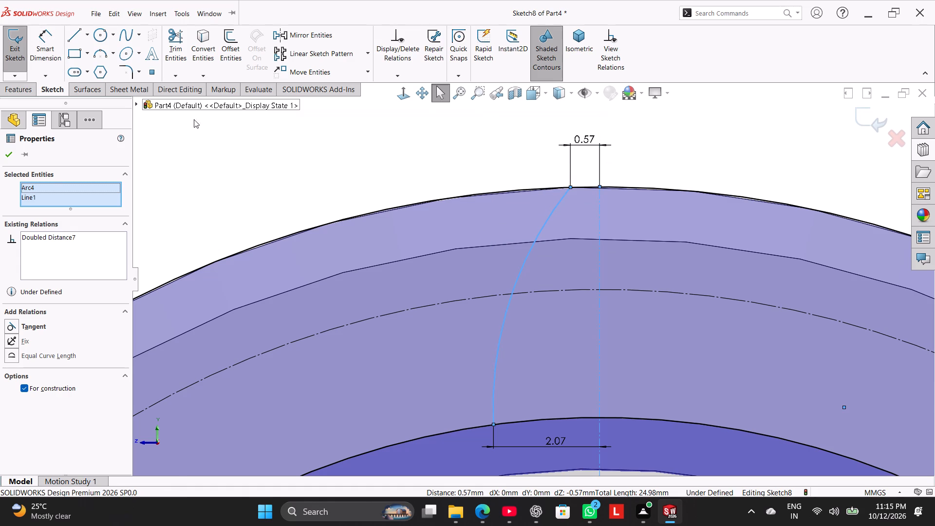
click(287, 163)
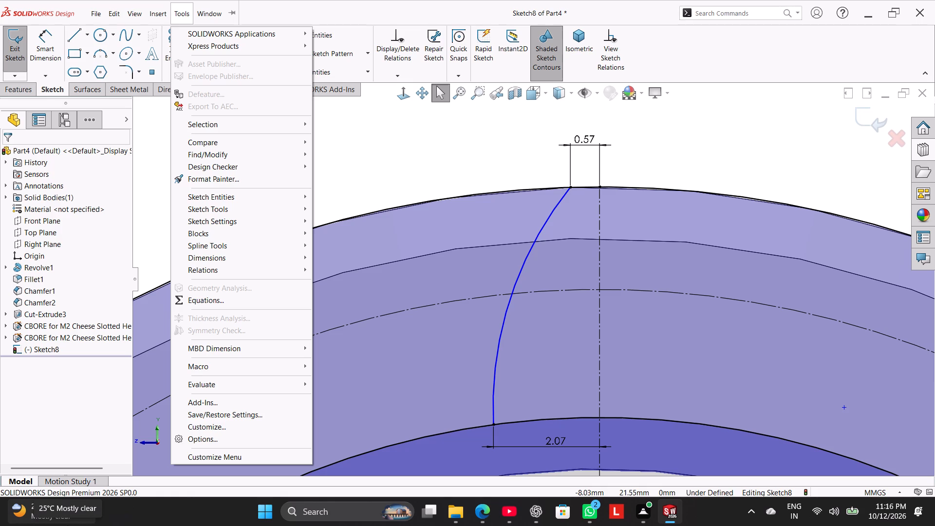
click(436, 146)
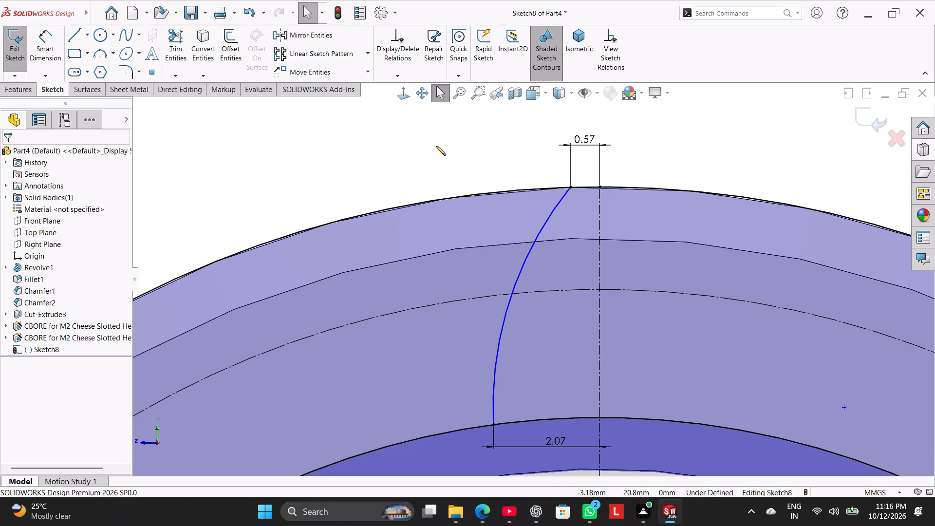
Dimension the radius of the tooth flank arc and set it to 10 mm.
click(47, 42)
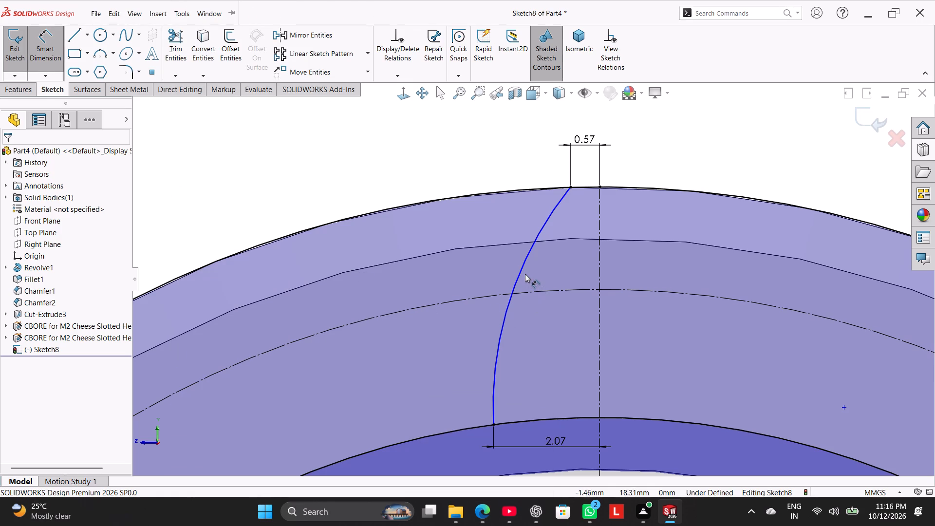
click(522, 269)
click(439, 274)
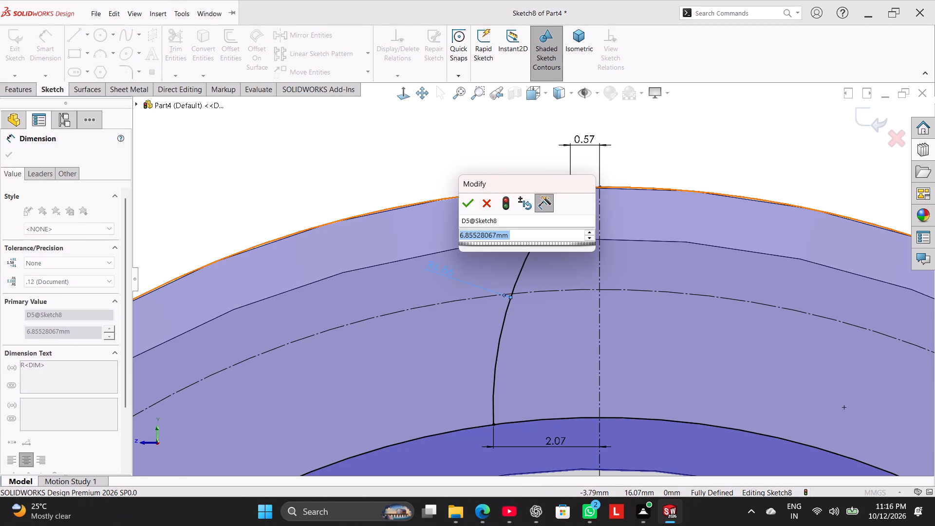
text(10)
key(Return)
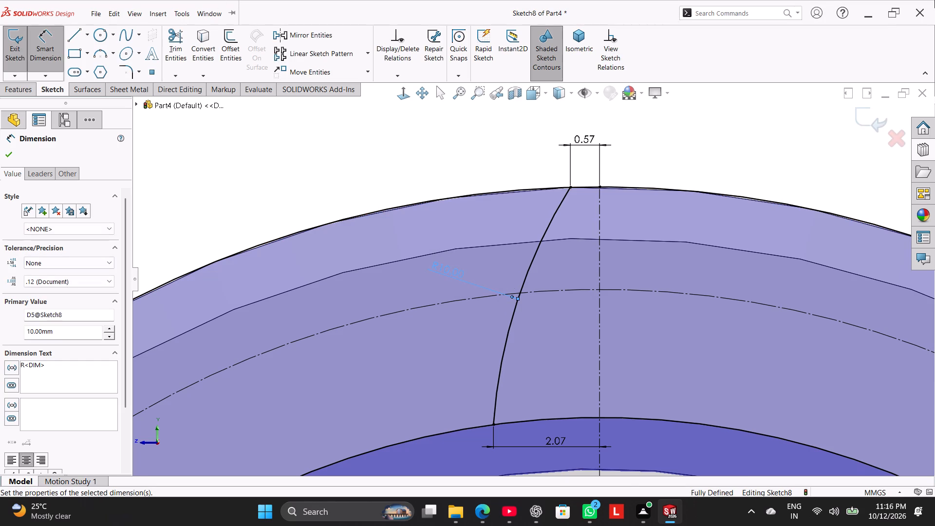
right_click(423, 169)
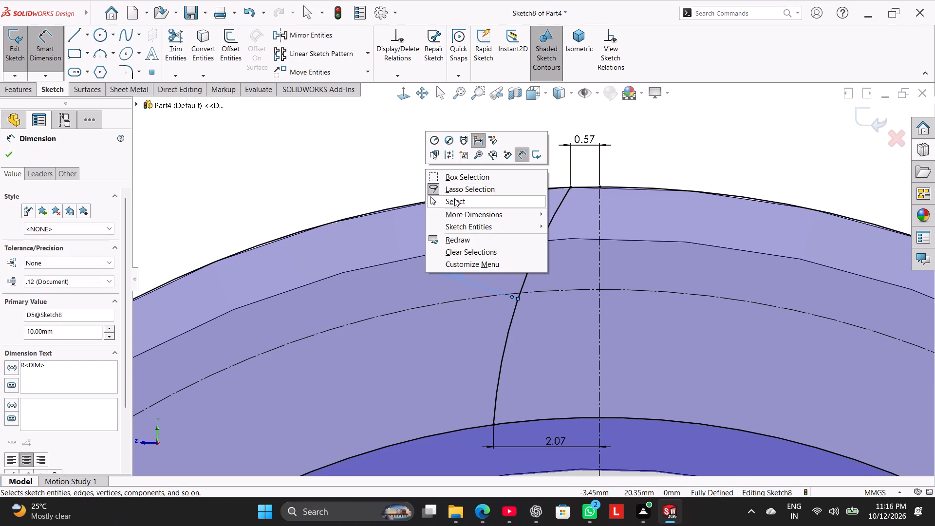
click(454, 198)
click(690, 160)
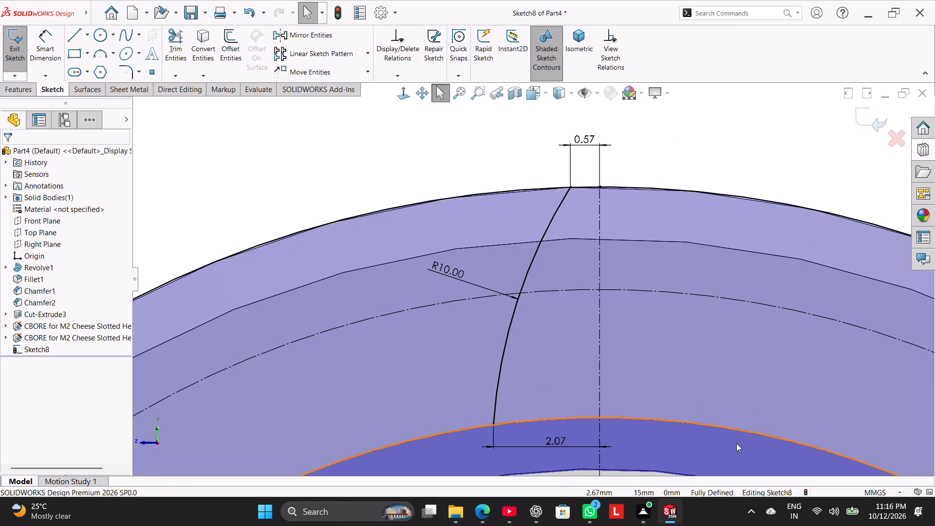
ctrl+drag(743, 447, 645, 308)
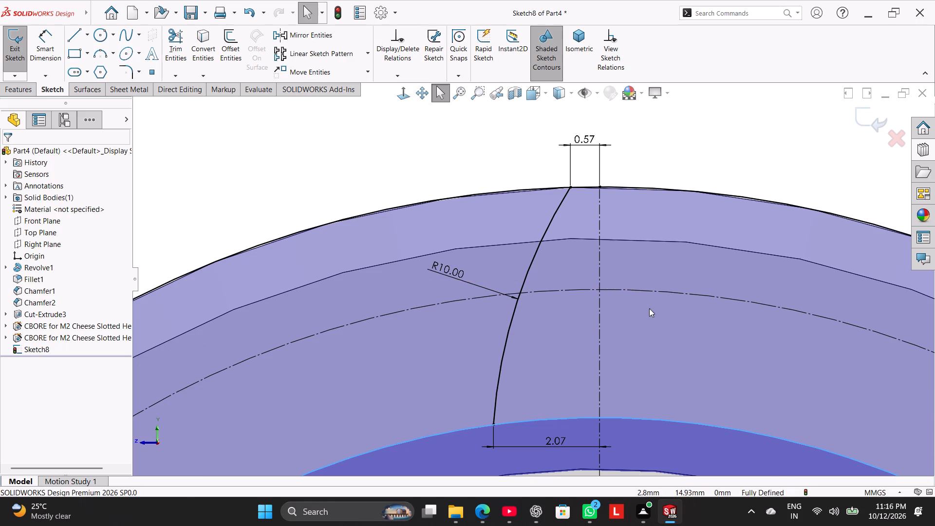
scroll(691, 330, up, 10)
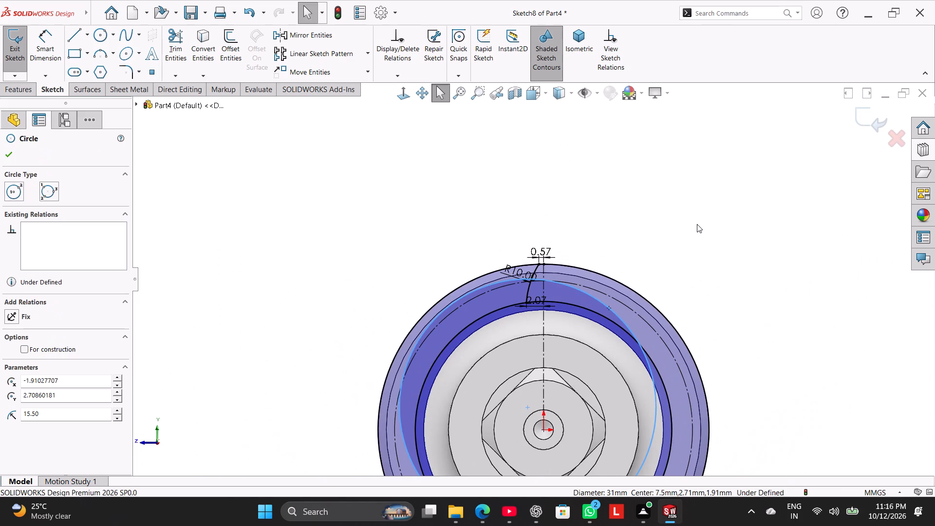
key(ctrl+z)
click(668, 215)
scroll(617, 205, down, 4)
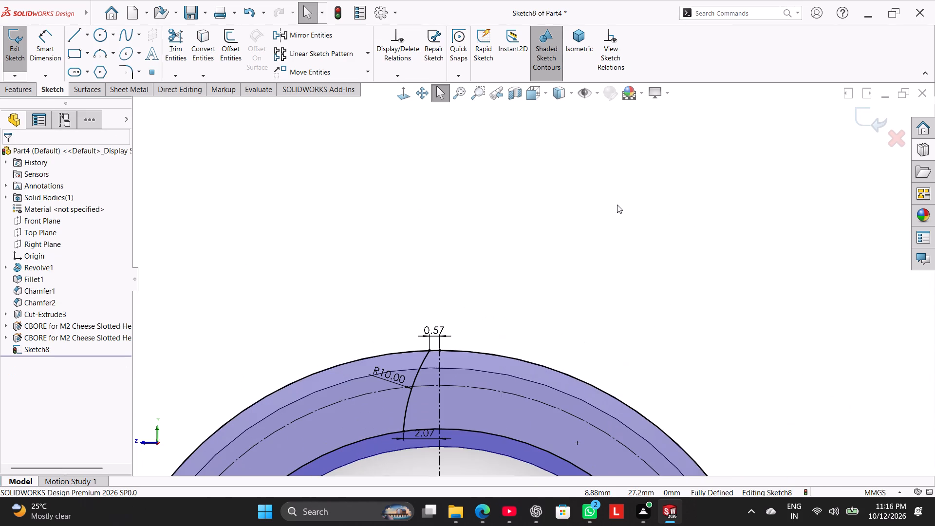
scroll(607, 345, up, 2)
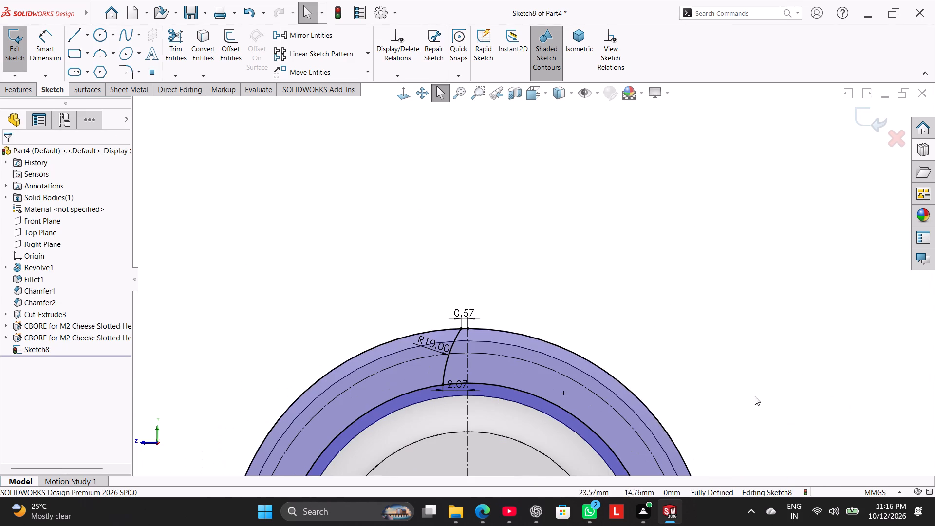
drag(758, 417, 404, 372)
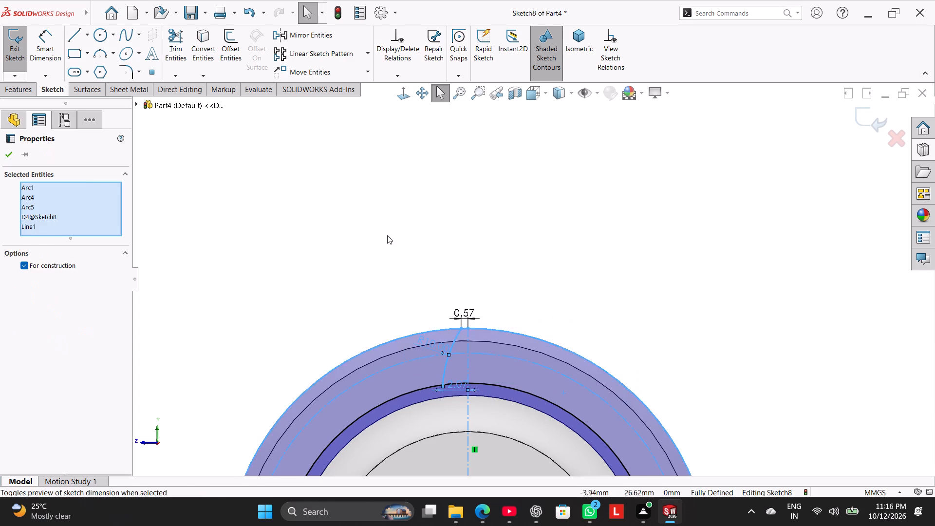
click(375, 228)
Mirror the R10 flank arc about the vertical centerline to form the opposite side of the tooth.
scroll(486, 370, down, 5)
ctrl+click(458, 333)
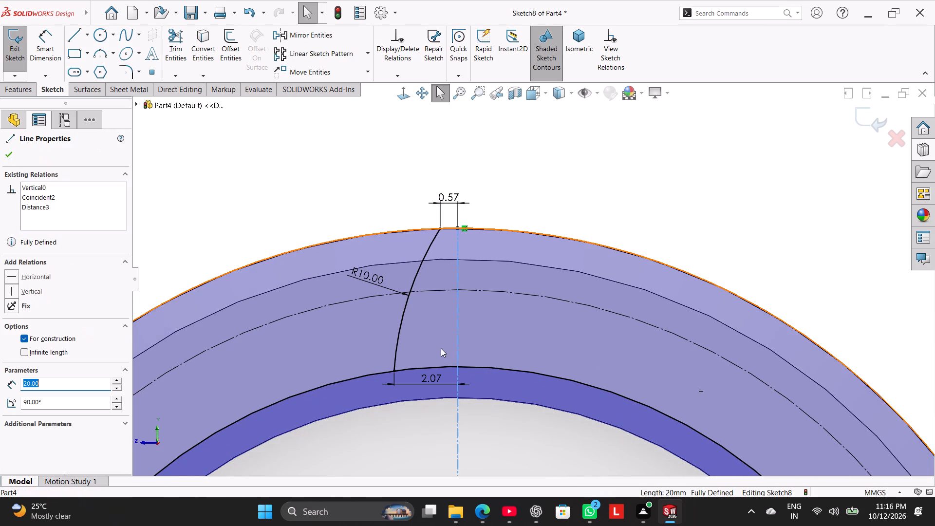
ctrl+click(416, 272)
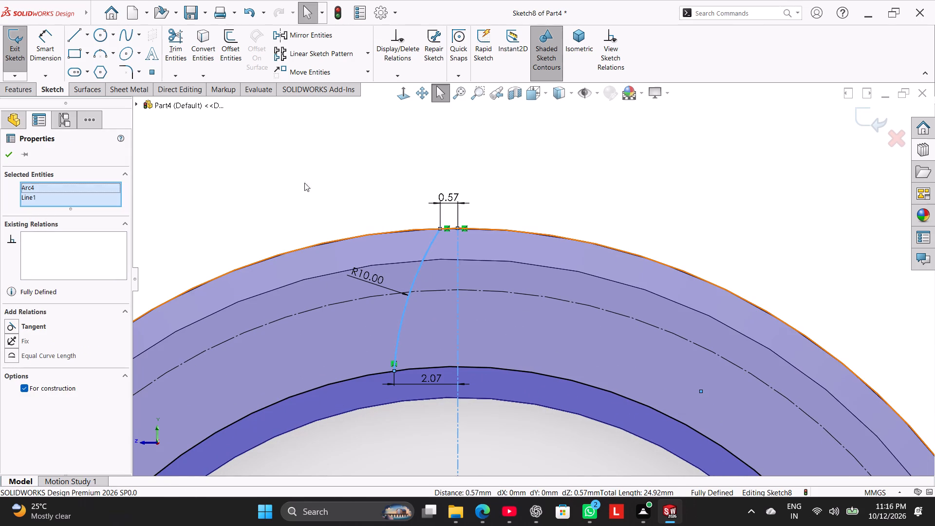
click(337, 39)
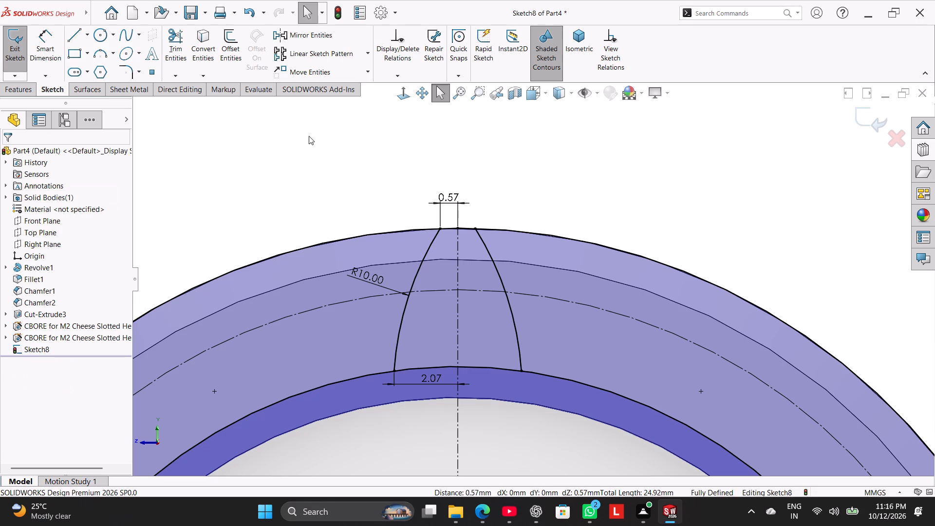
click(309, 137)
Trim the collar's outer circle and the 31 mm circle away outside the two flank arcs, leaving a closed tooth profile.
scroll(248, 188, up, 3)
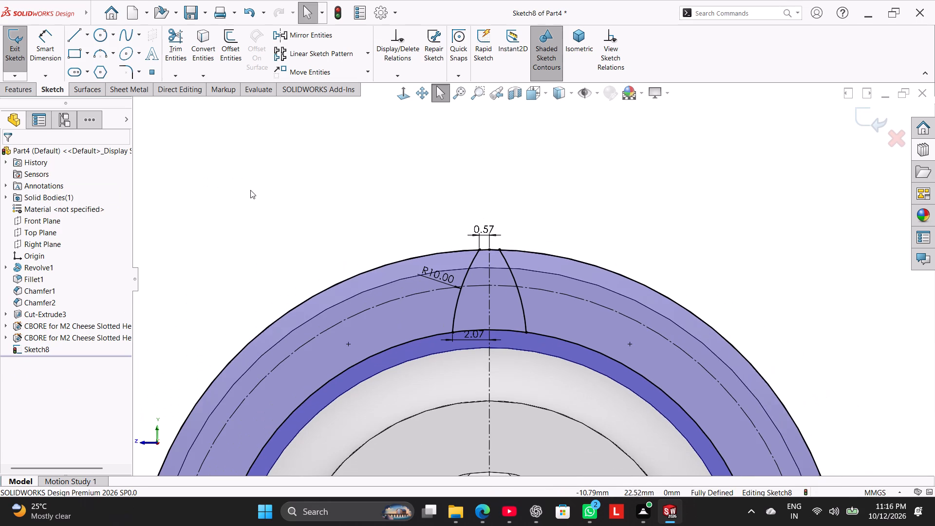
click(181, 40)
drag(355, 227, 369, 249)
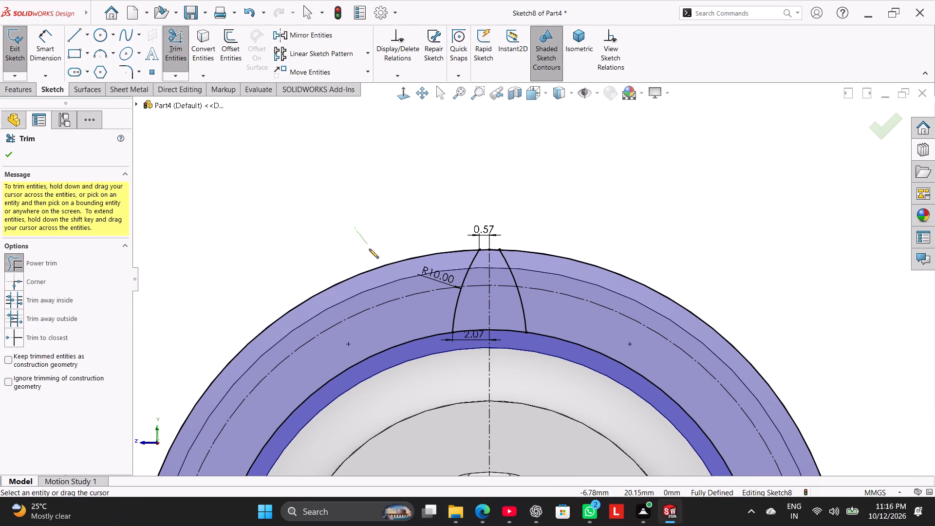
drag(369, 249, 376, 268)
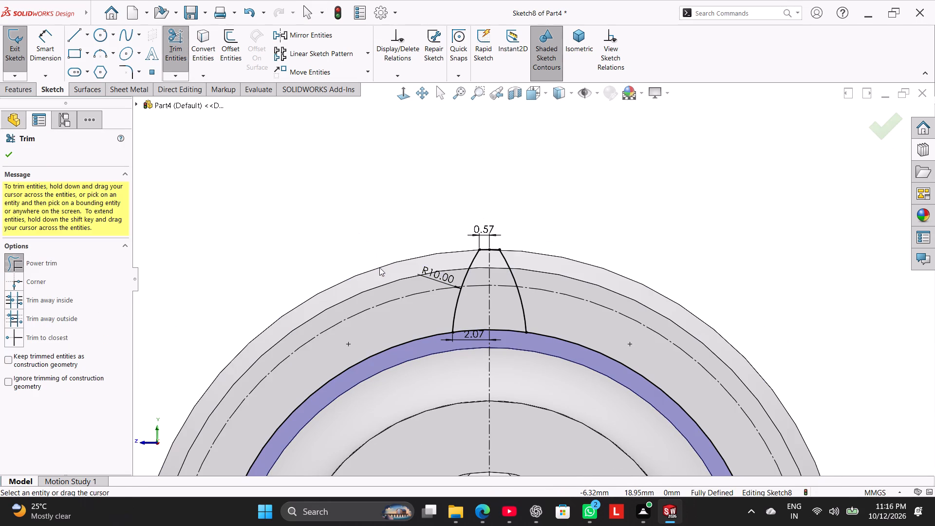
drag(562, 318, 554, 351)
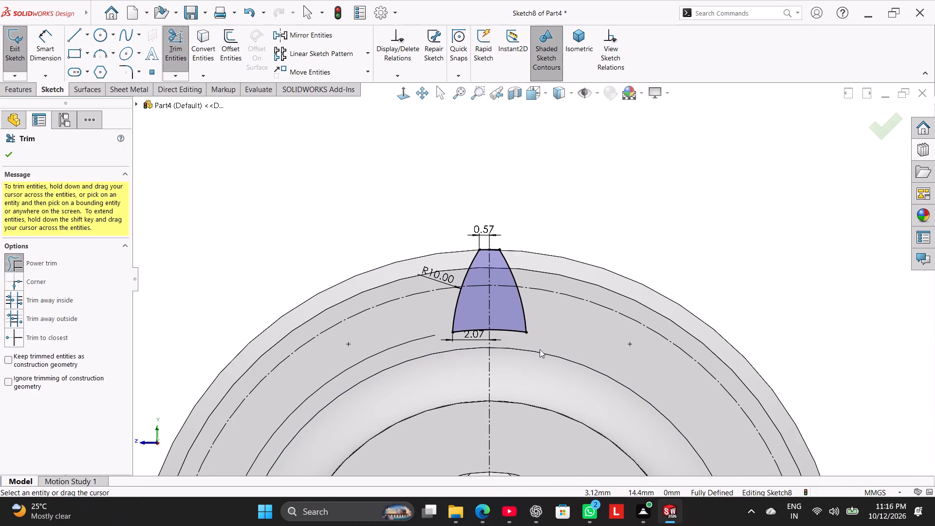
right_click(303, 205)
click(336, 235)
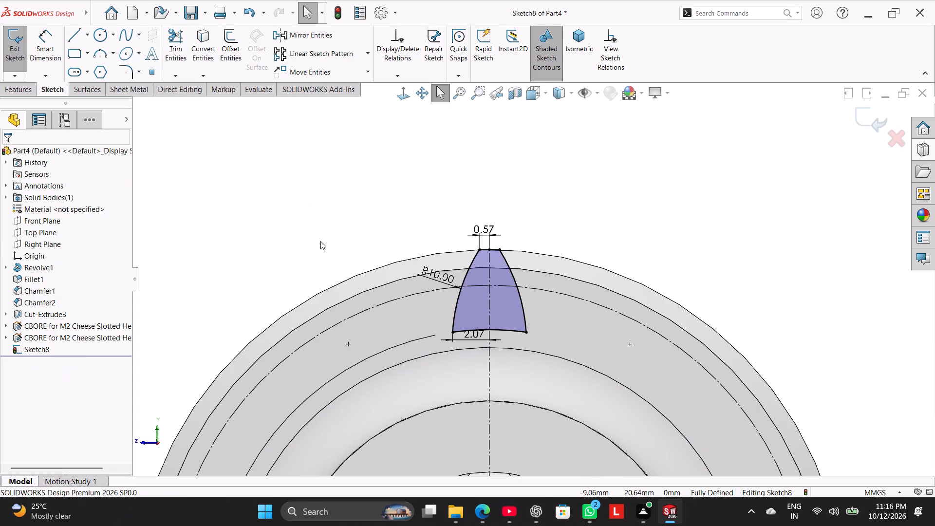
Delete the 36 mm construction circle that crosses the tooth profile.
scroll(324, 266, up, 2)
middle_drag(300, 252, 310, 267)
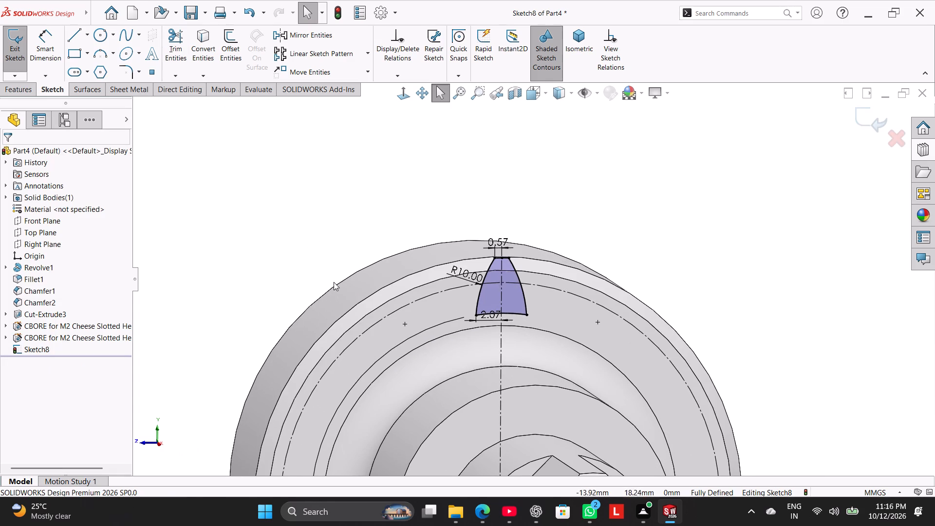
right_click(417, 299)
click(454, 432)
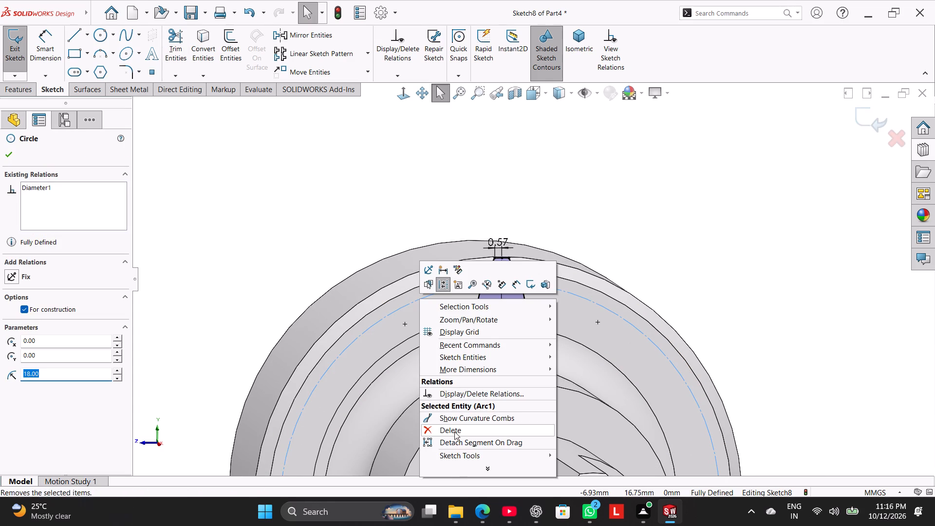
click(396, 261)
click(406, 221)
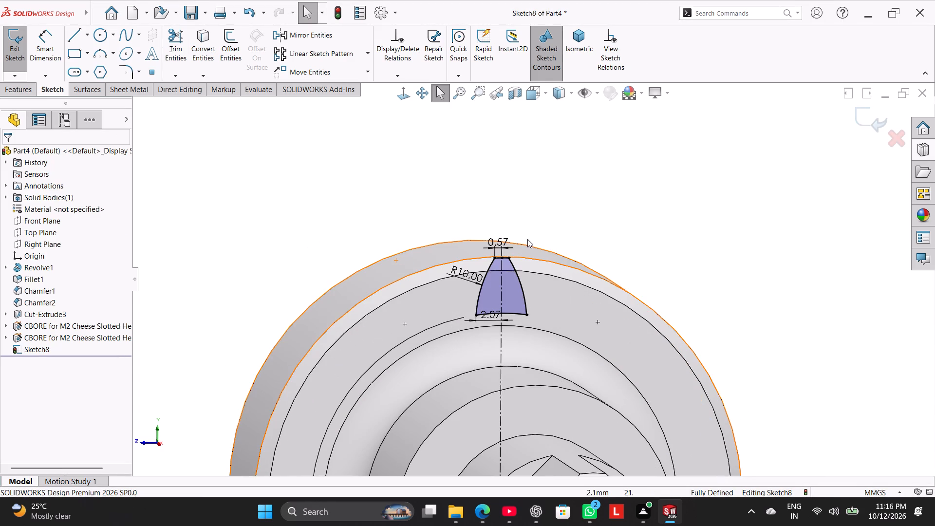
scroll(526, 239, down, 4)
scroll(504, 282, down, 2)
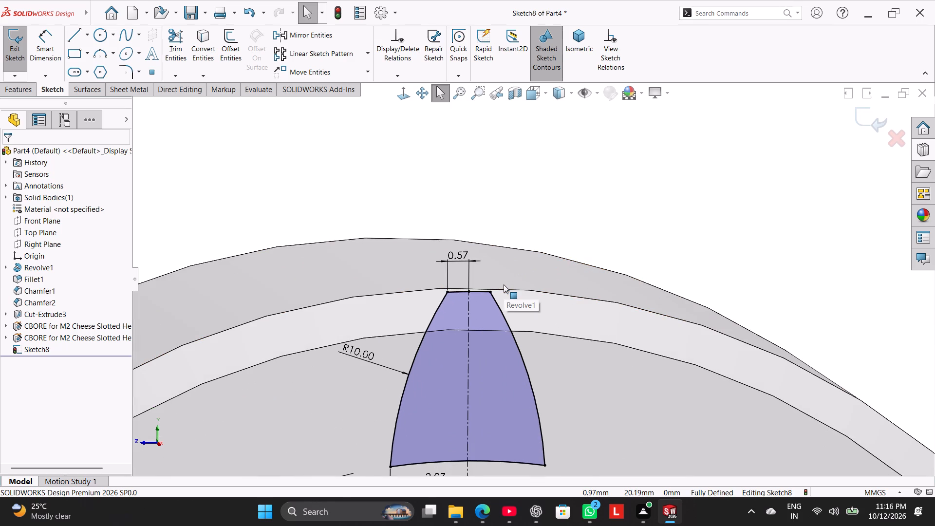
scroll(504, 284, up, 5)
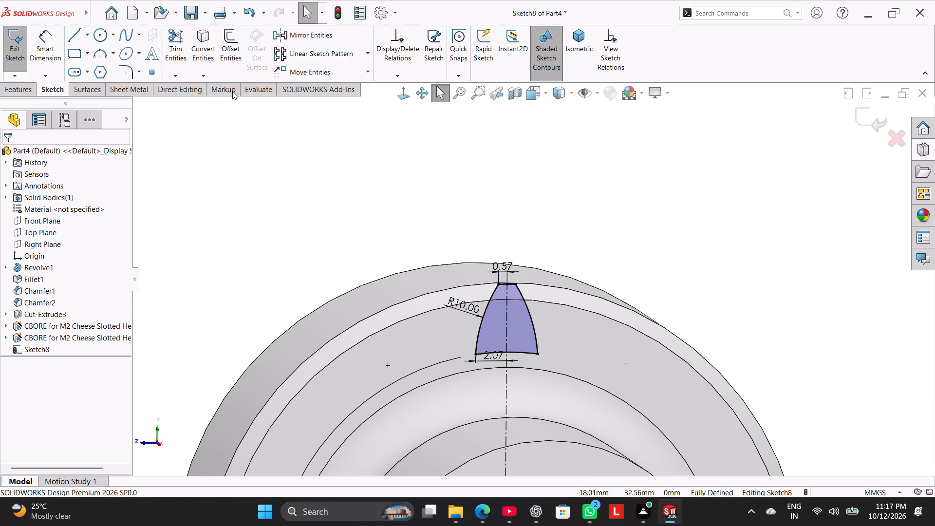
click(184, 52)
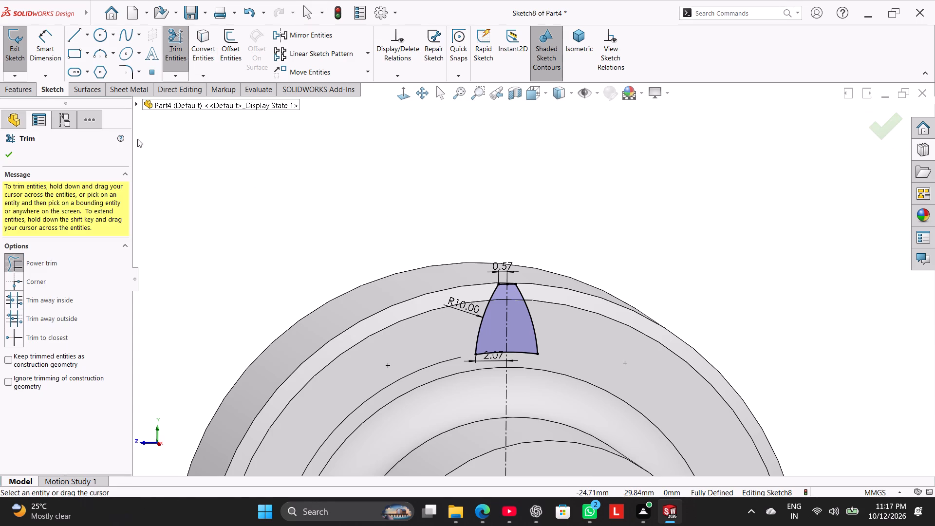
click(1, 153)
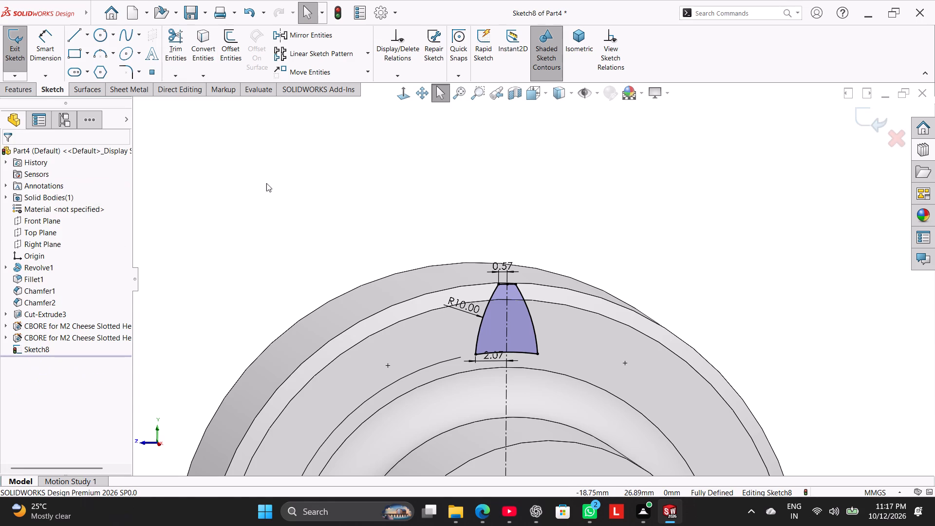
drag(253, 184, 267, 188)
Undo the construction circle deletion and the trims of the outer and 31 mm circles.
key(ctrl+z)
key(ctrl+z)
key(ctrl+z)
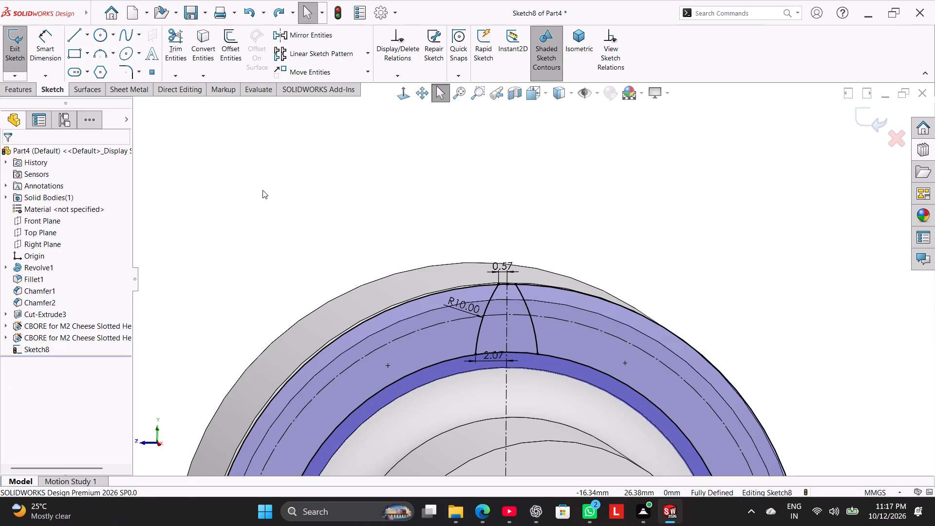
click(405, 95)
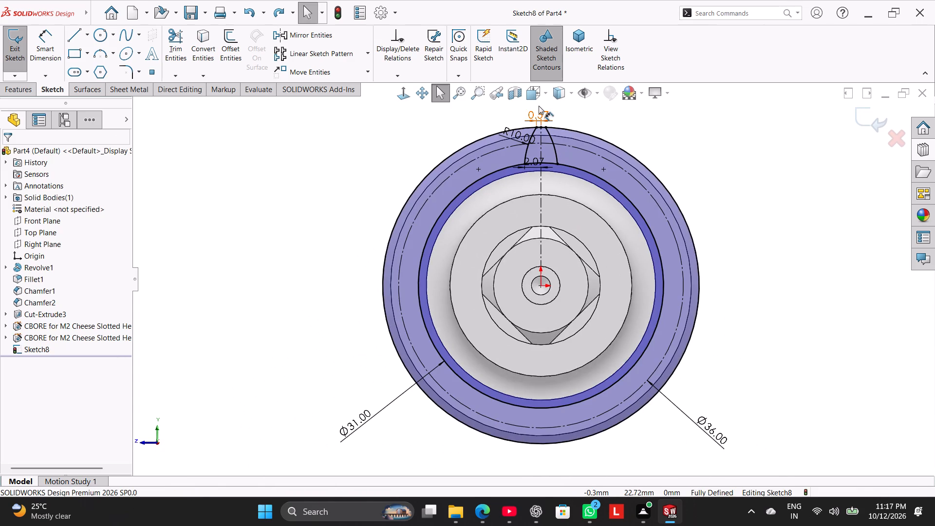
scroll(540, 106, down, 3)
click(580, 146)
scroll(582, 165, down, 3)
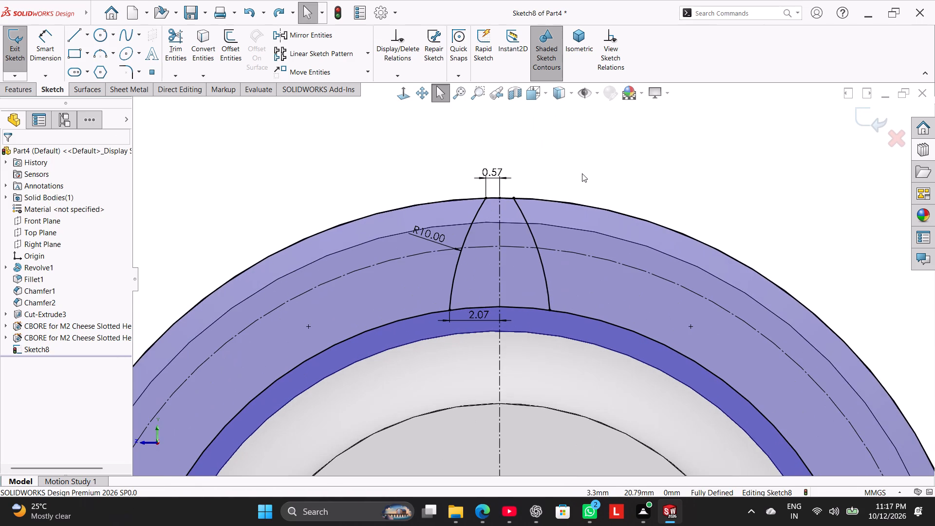
Trim the collar's outer circle and the 31 mm circle between the two R10 flank arcs, opening the ring at the tooth.
click(178, 44)
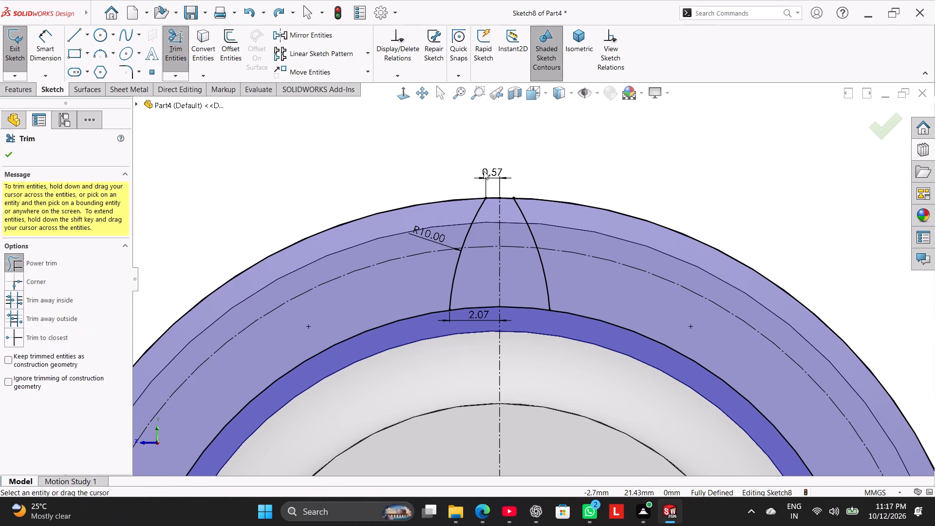
scroll(513, 174, down, 3)
drag(516, 194, 501, 233)
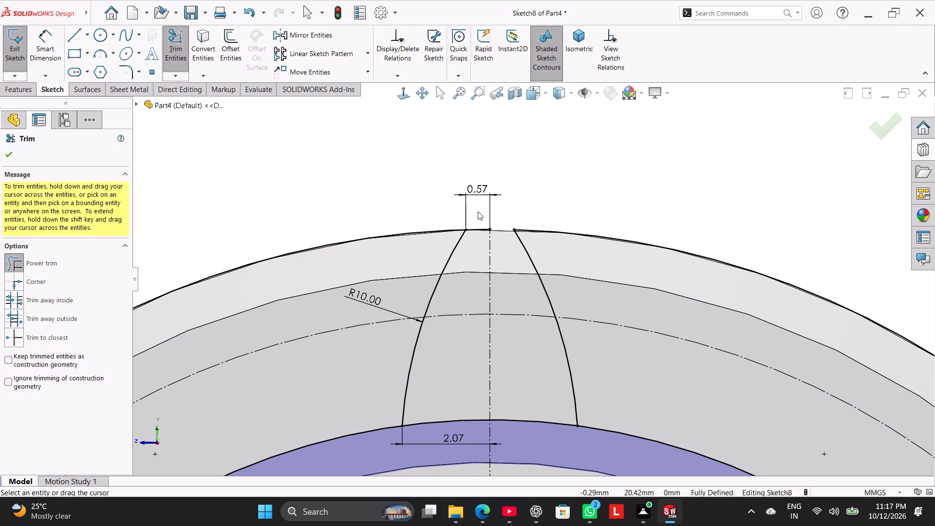
drag(478, 211, 476, 237)
drag(460, 396, 455, 430)
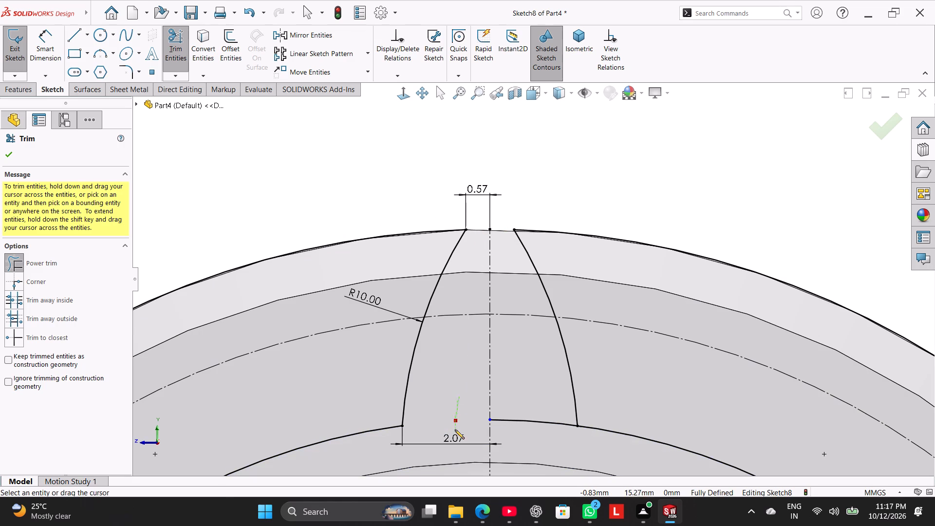
drag(455, 430, 456, 429)
drag(522, 385, 517, 422)
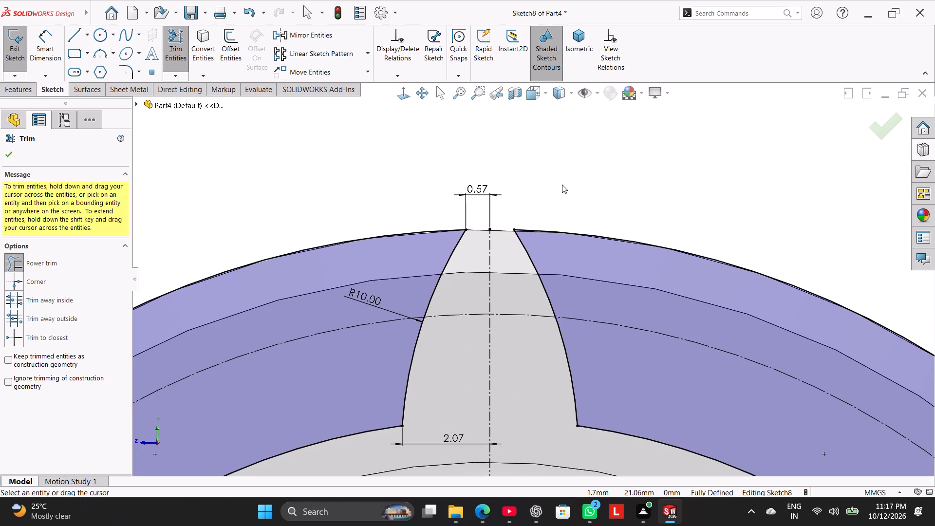
right_click(562, 185)
click(542, 188)
scroll(540, 196, up, 2)
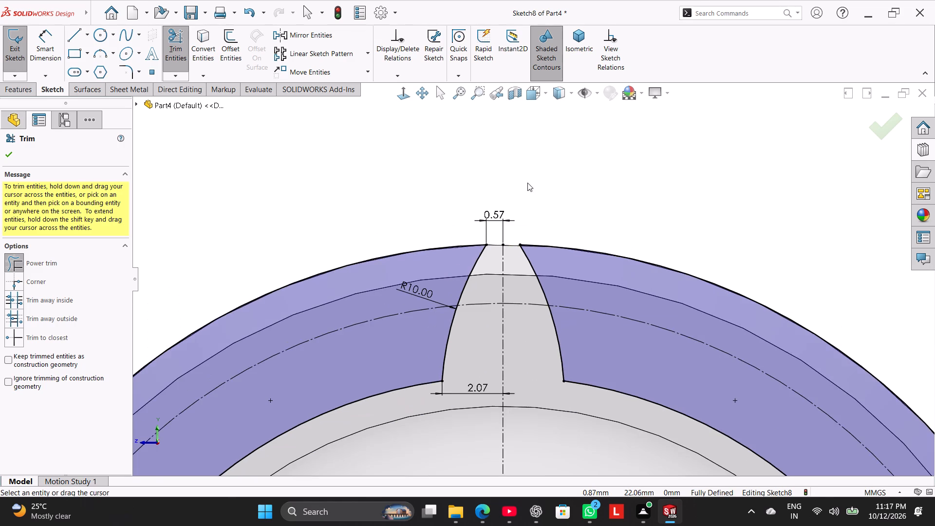
scroll(519, 175, up, 2)
middle_drag(462, 166, 442, 207)
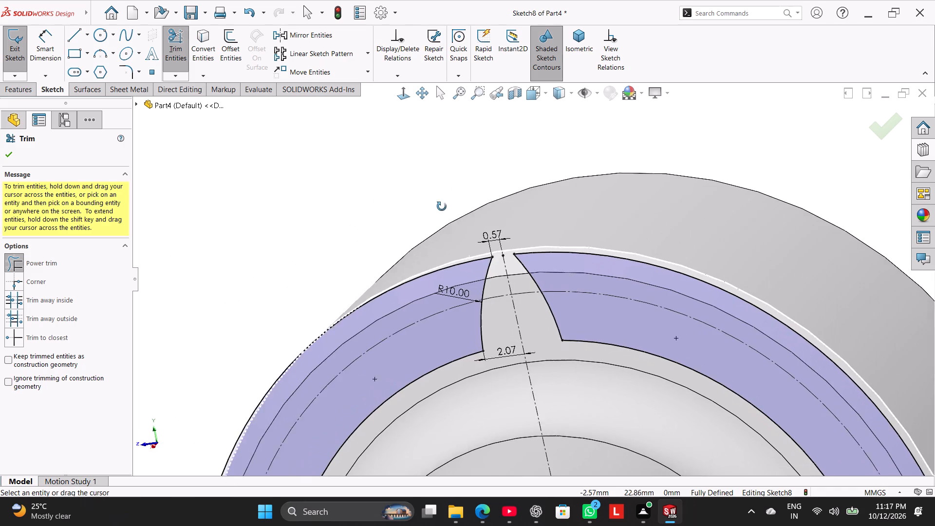
middle_drag(442, 207, 471, 180)
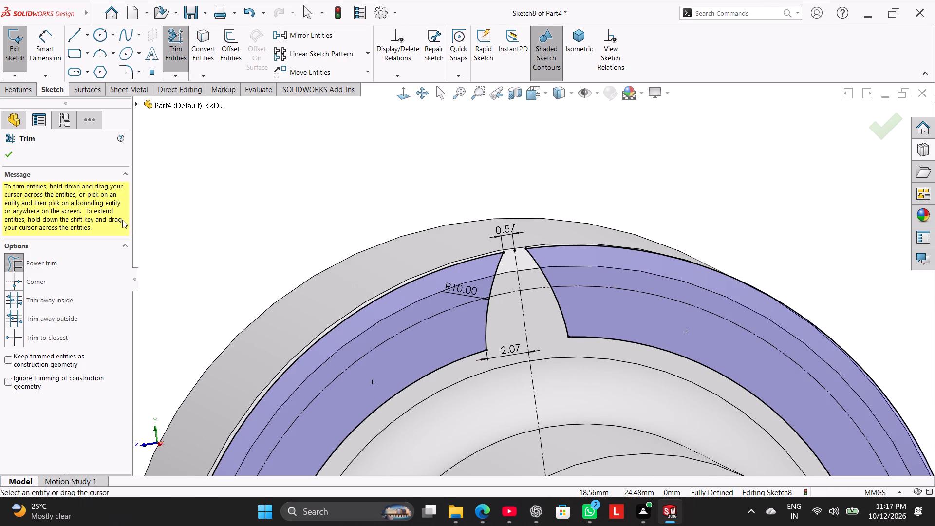
click(9, 151)
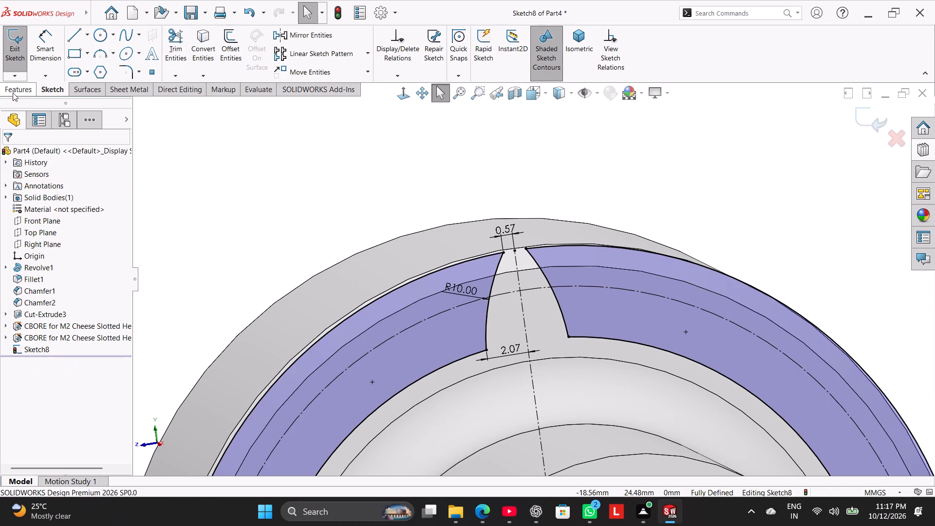
Extrude-cut the two ring regions outside the tooth profile with the Up To Next end condition, leaving a single tooth on the collar.
click(13, 92)
click(168, 57)
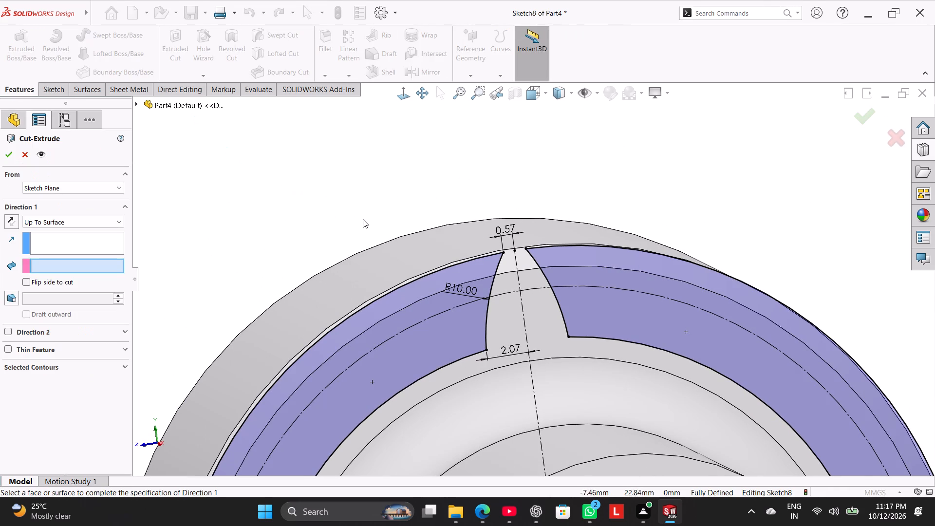
scroll(315, 271, up, 2)
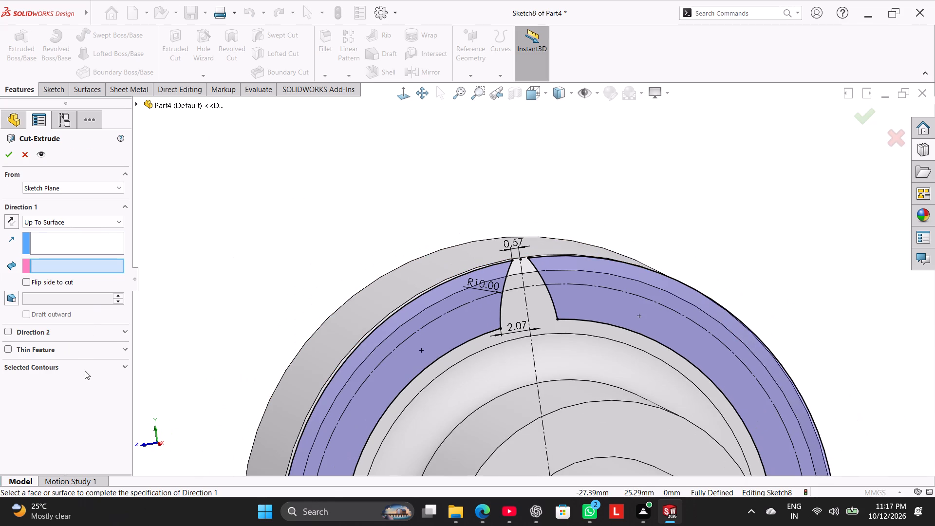
click(85, 371)
click(91, 392)
click(380, 393)
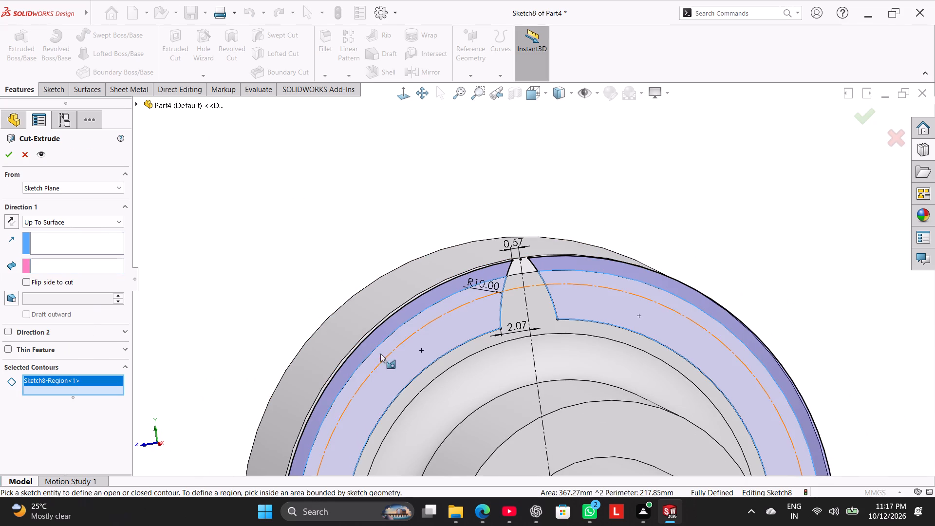
click(384, 335)
middle_drag(304, 280, 321, 321)
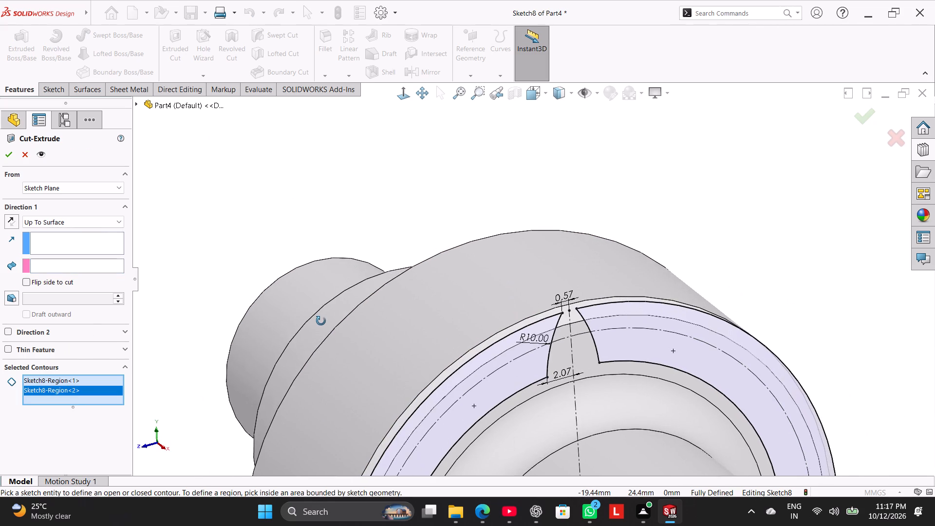
middle_drag(321, 321, 311, 310)
click(90, 222)
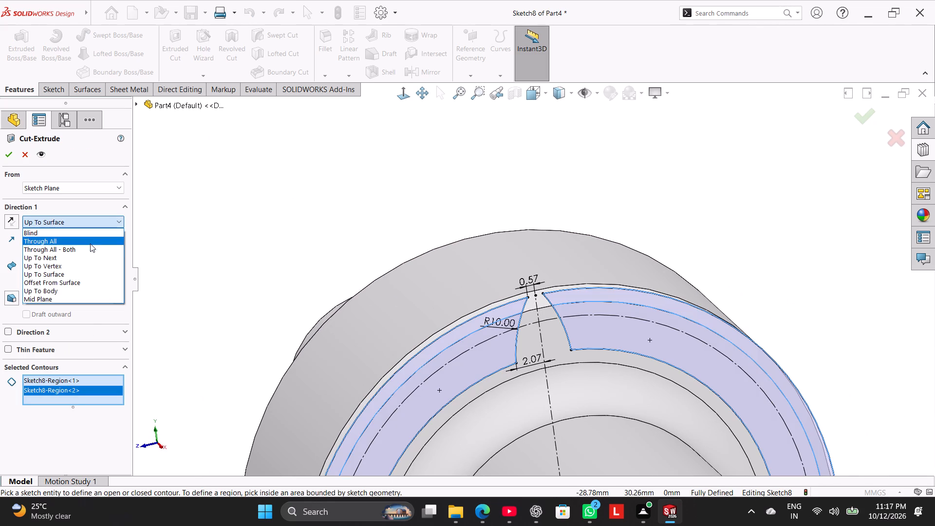
click(90, 239)
scroll(234, 253, up, 2)
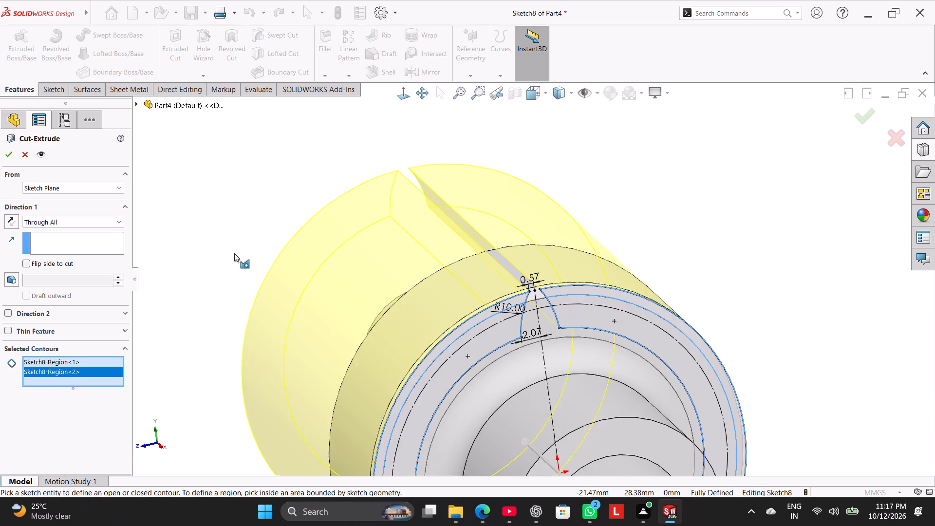
scroll(234, 253, up, 1)
middle_drag(247, 293, 295, 391)
scroll(263, 331, up, 1)
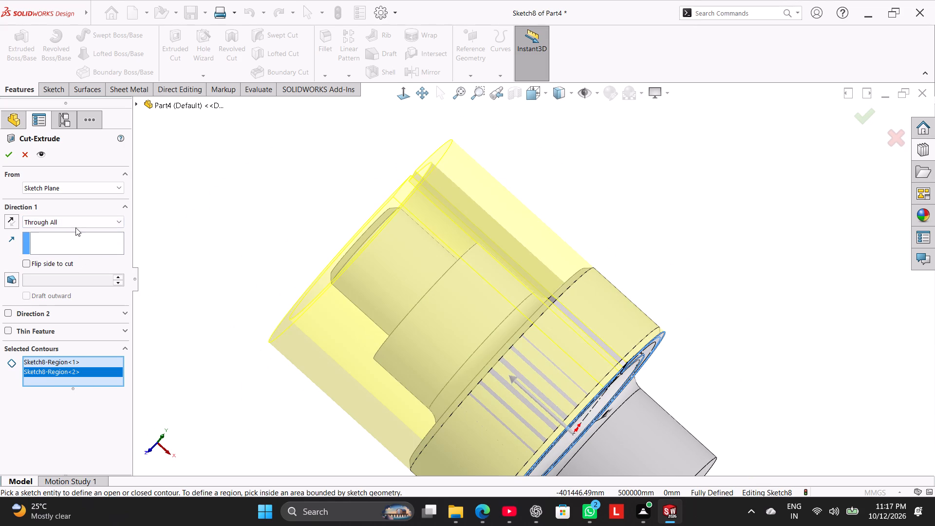
click(77, 222)
click(76, 254)
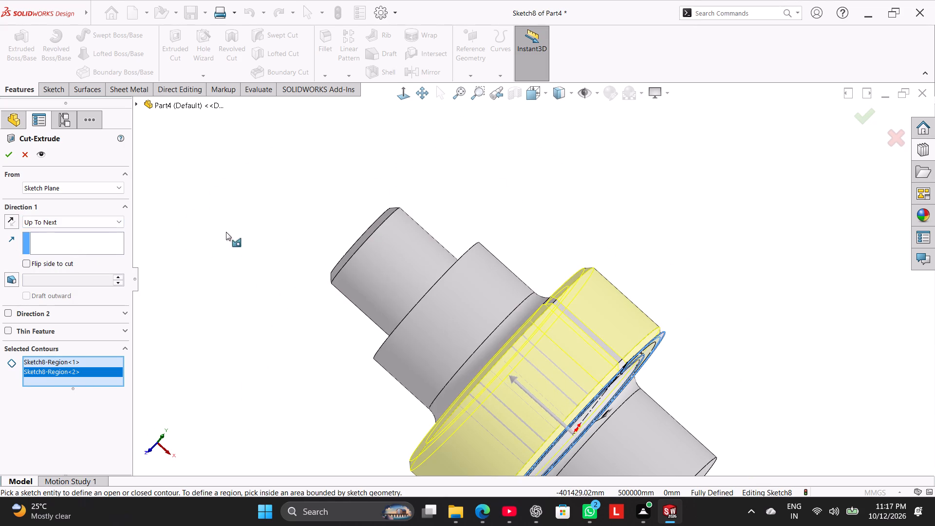
middle_drag(230, 244, 201, 246)
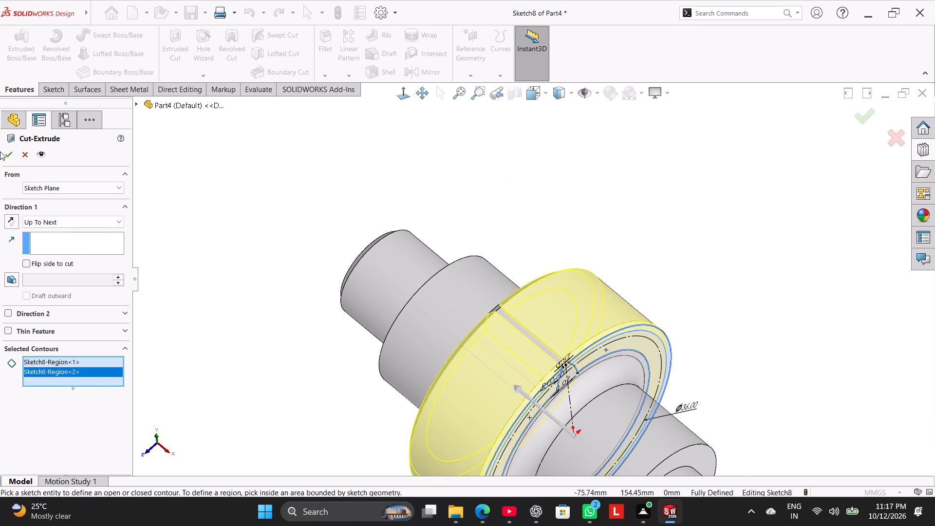
click(5, 154)
click(239, 230)
Examine the single tooth on the collar from several angles, including its flank and end faces.
middle_drag(286, 268, 266, 215)
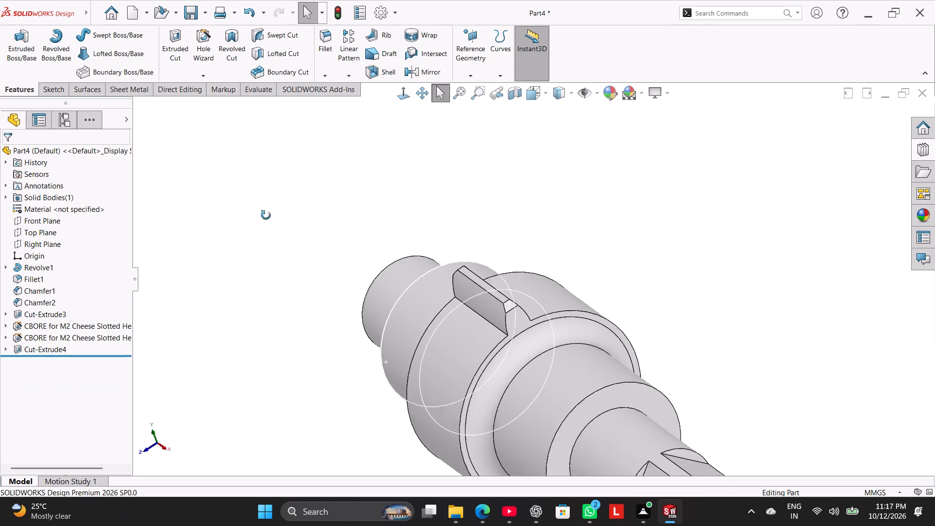
middle_drag(266, 215, 262, 206)
right_drag(273, 284, 404, 217)
scroll(555, 197, down, 3)
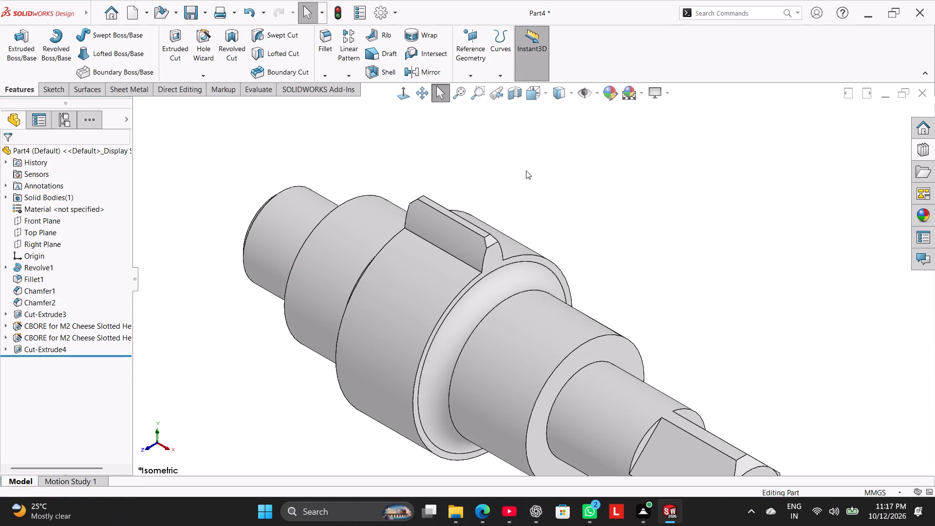
middle_drag(526, 170, 475, 145)
click(502, 176)
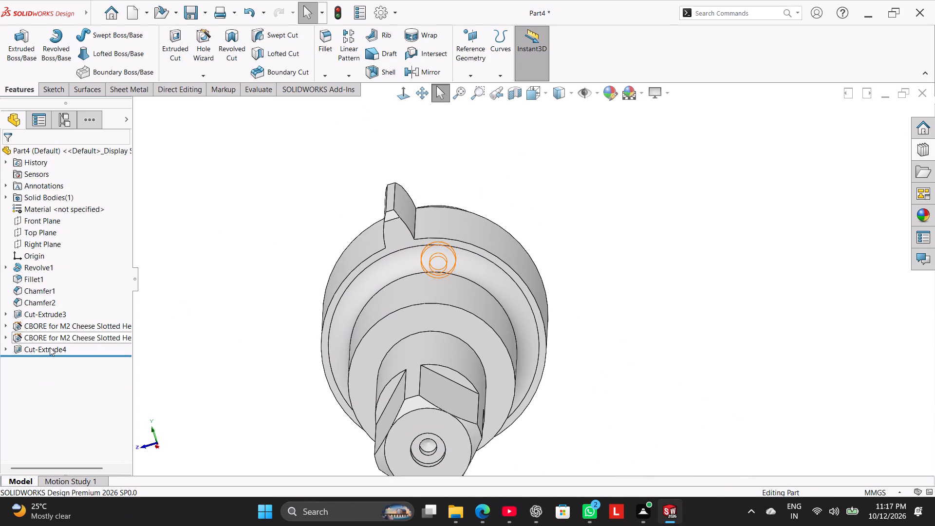
click(393, 235)
middle_drag(309, 234, 332, 197)
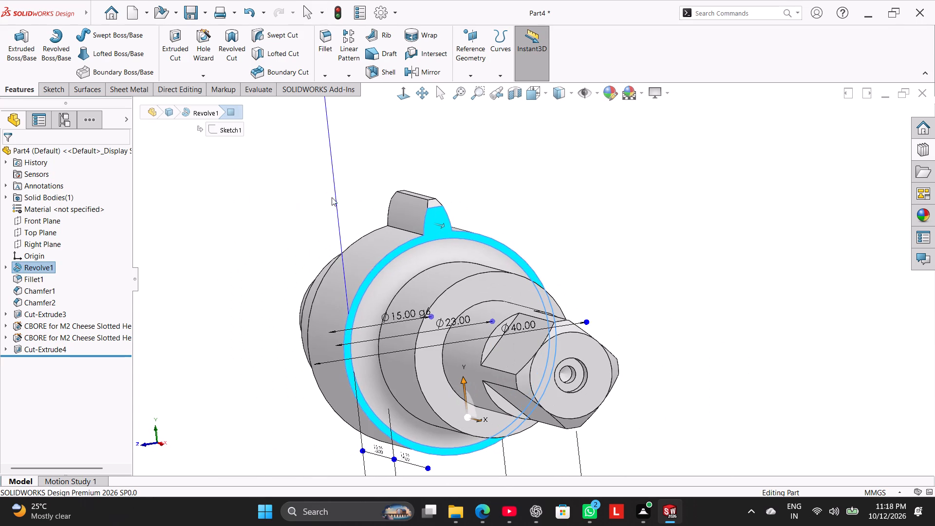
click(276, 216)
scroll(414, 207, down, 3)
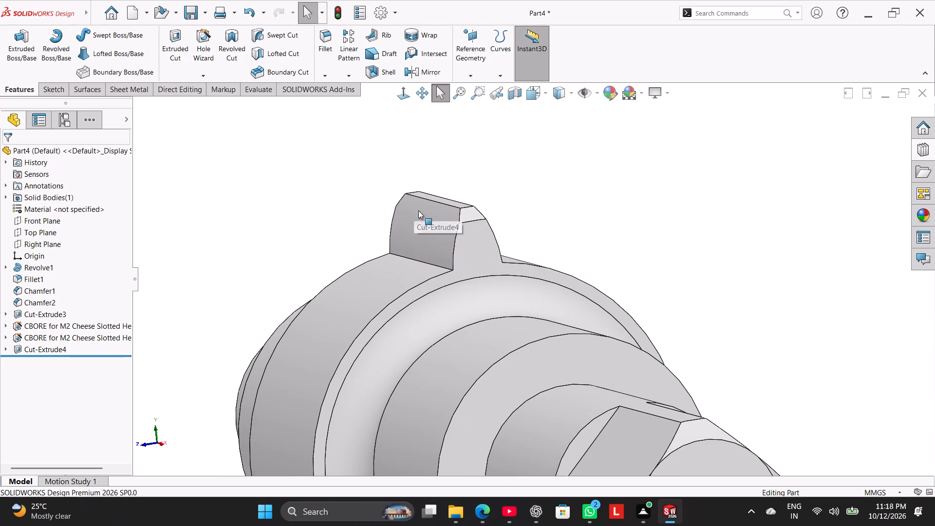
ctrl+click(430, 242)
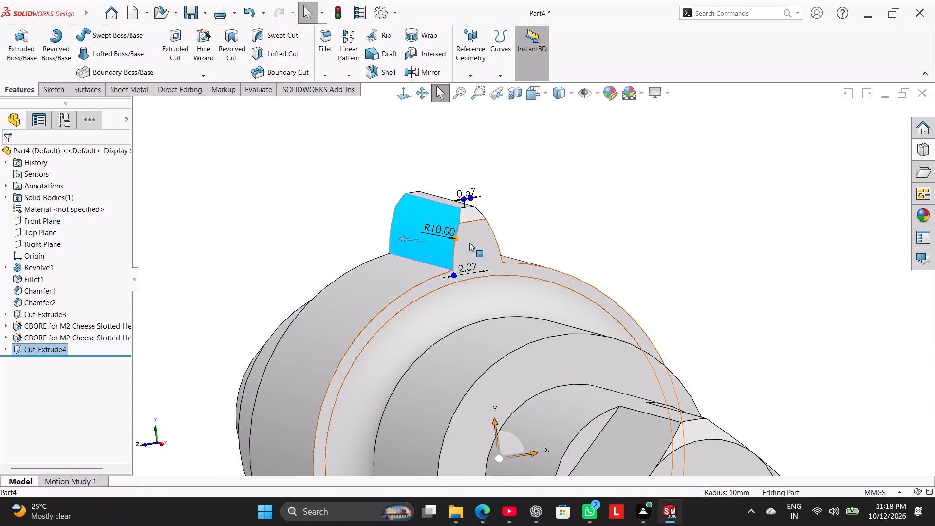
ctrl+click(469, 243)
click(343, 192)
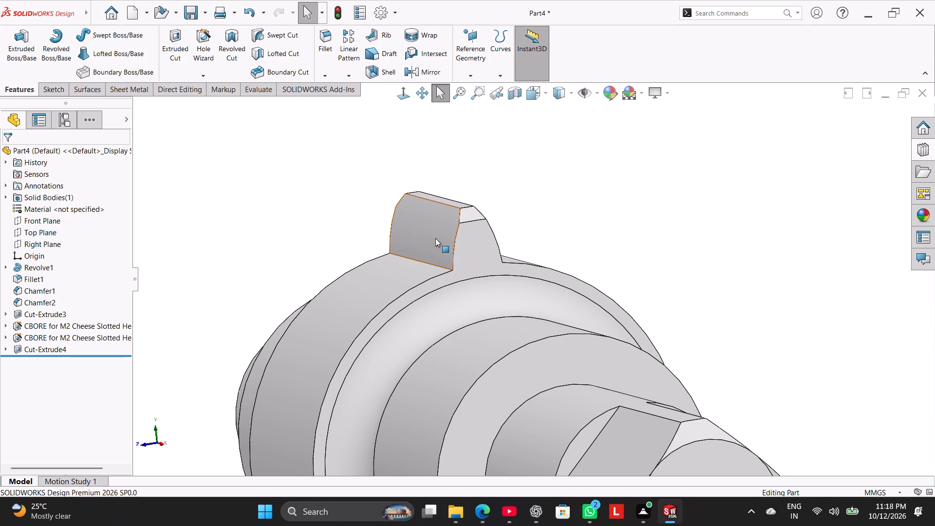
click(304, 243)
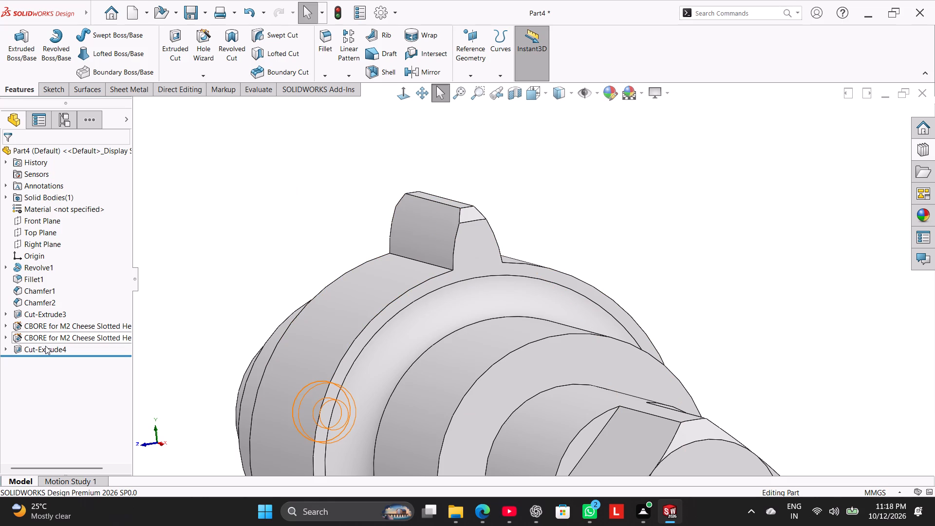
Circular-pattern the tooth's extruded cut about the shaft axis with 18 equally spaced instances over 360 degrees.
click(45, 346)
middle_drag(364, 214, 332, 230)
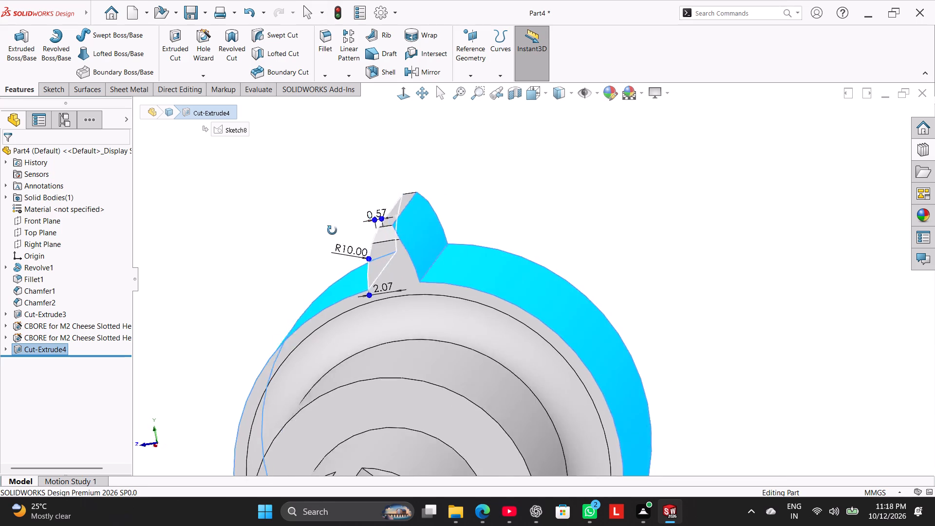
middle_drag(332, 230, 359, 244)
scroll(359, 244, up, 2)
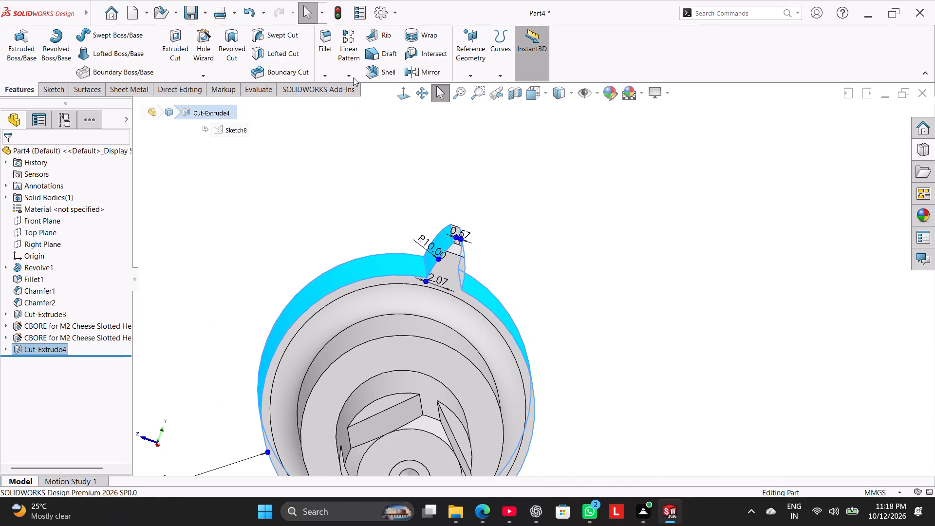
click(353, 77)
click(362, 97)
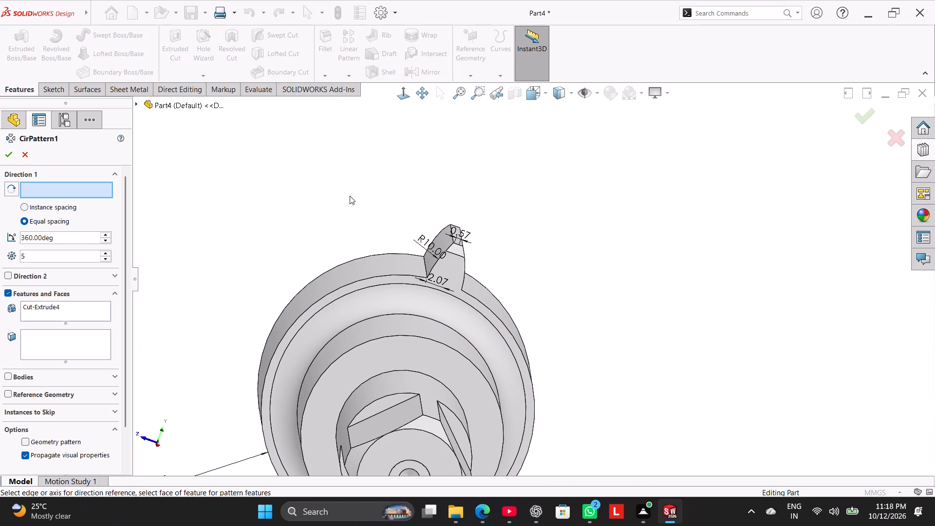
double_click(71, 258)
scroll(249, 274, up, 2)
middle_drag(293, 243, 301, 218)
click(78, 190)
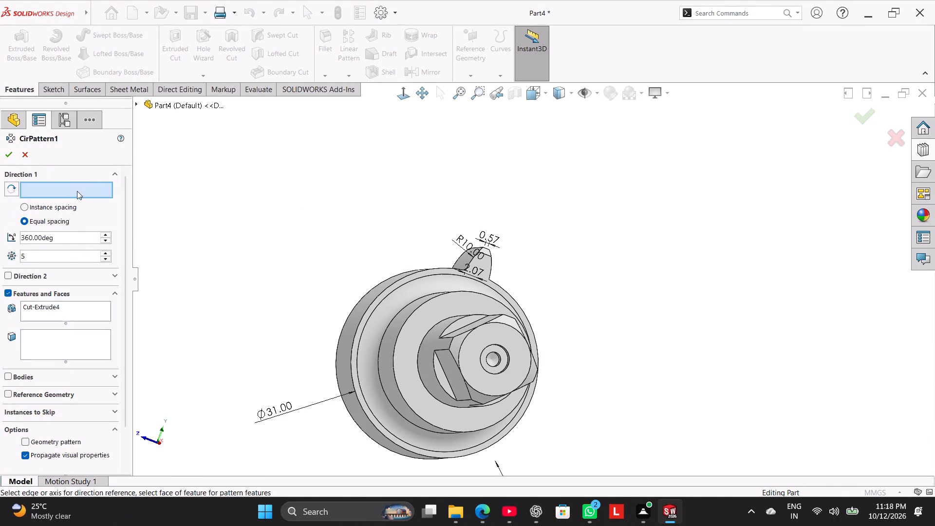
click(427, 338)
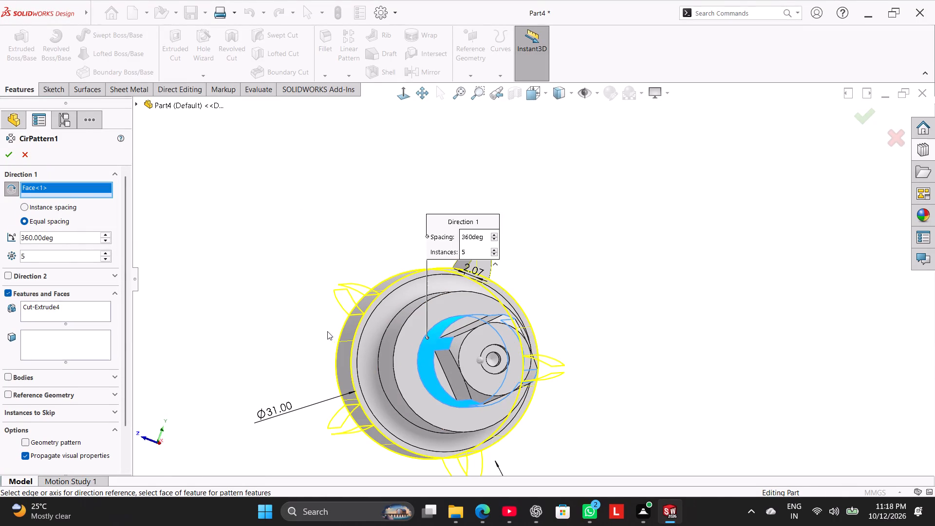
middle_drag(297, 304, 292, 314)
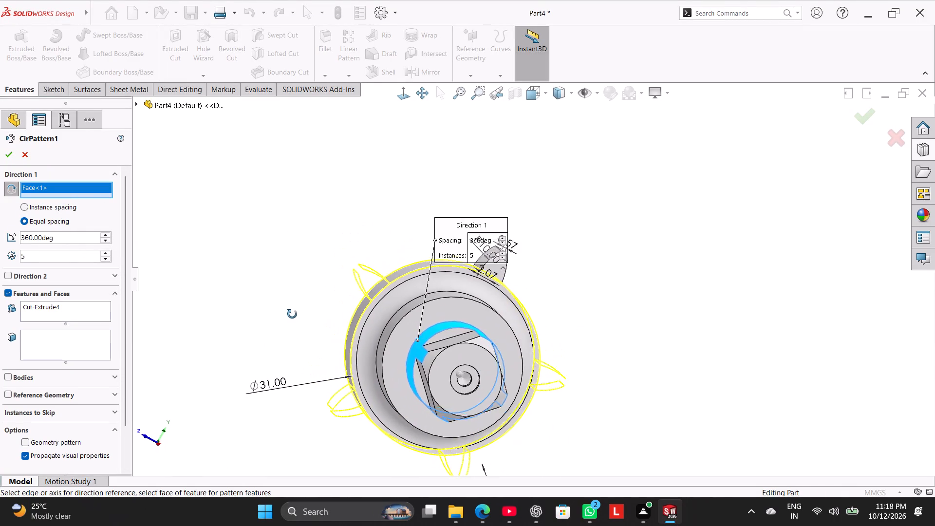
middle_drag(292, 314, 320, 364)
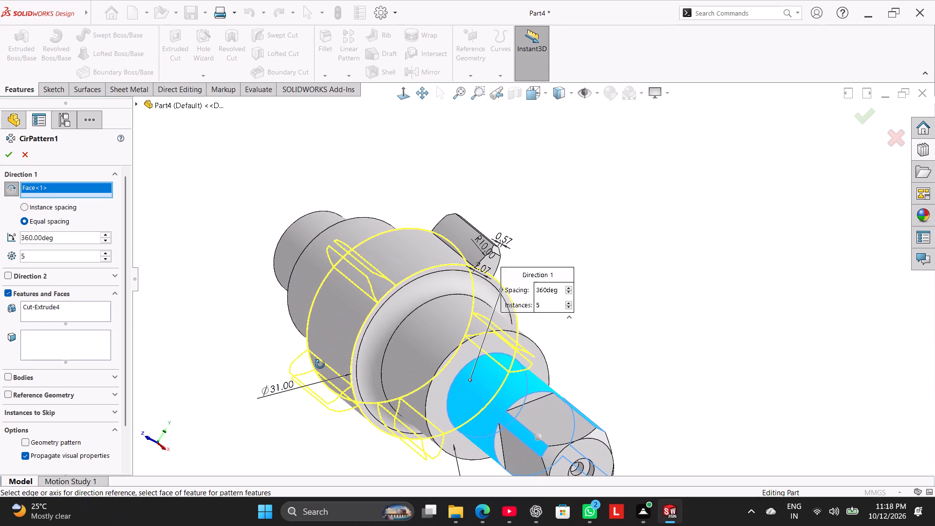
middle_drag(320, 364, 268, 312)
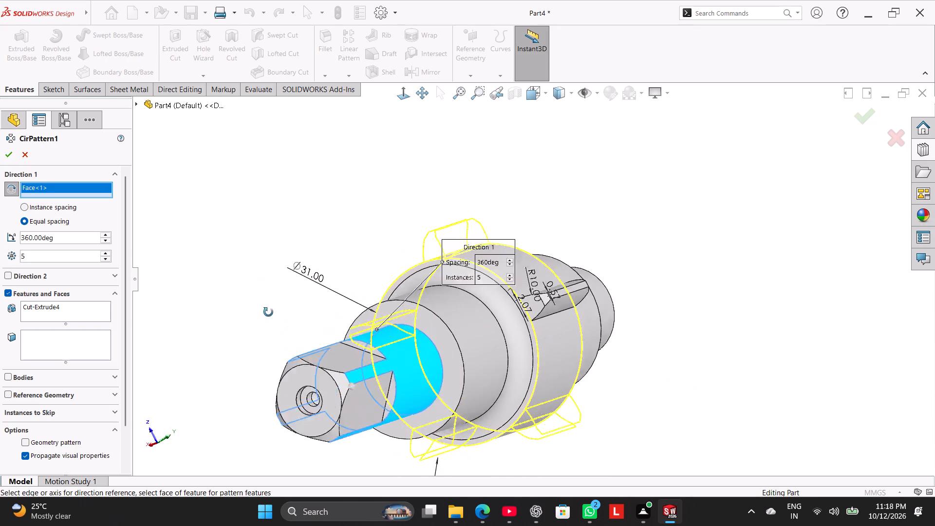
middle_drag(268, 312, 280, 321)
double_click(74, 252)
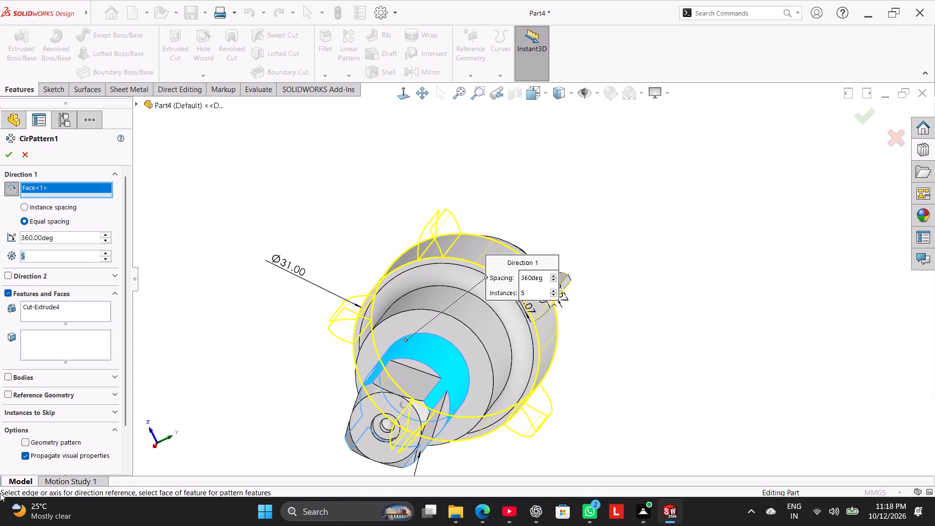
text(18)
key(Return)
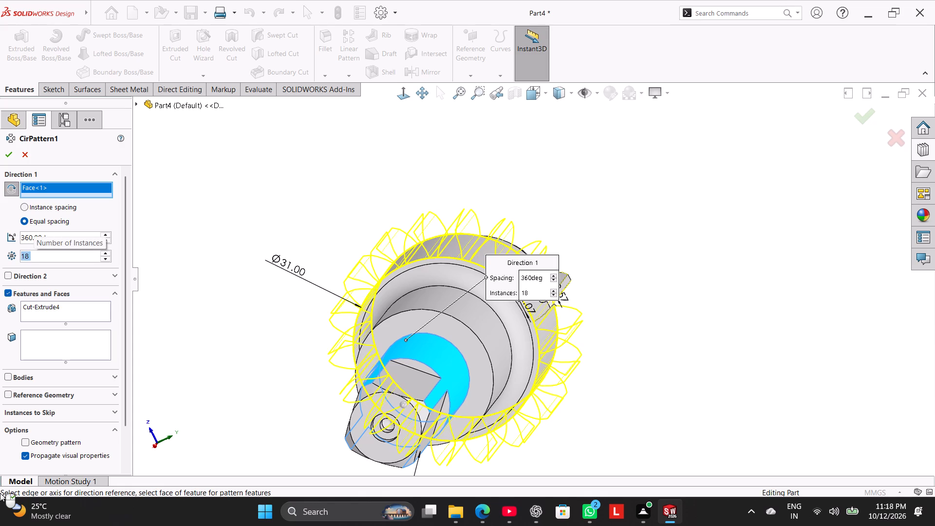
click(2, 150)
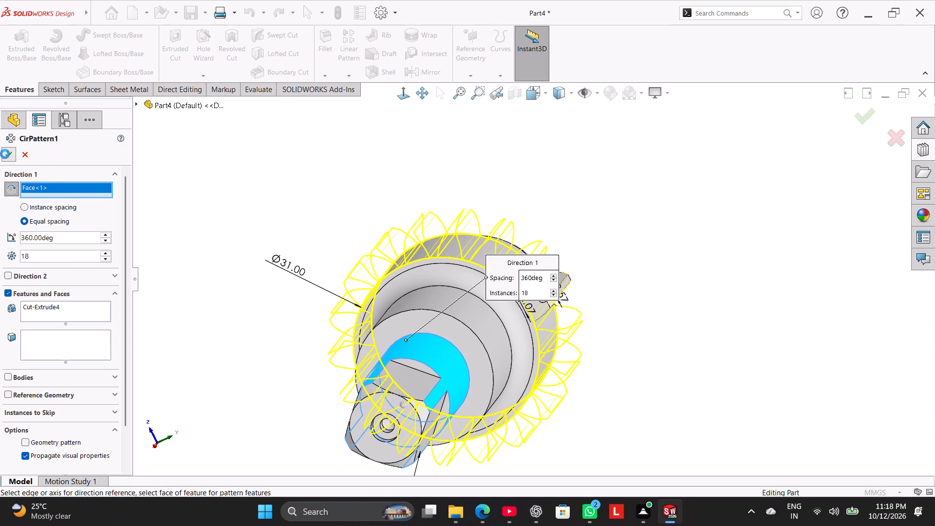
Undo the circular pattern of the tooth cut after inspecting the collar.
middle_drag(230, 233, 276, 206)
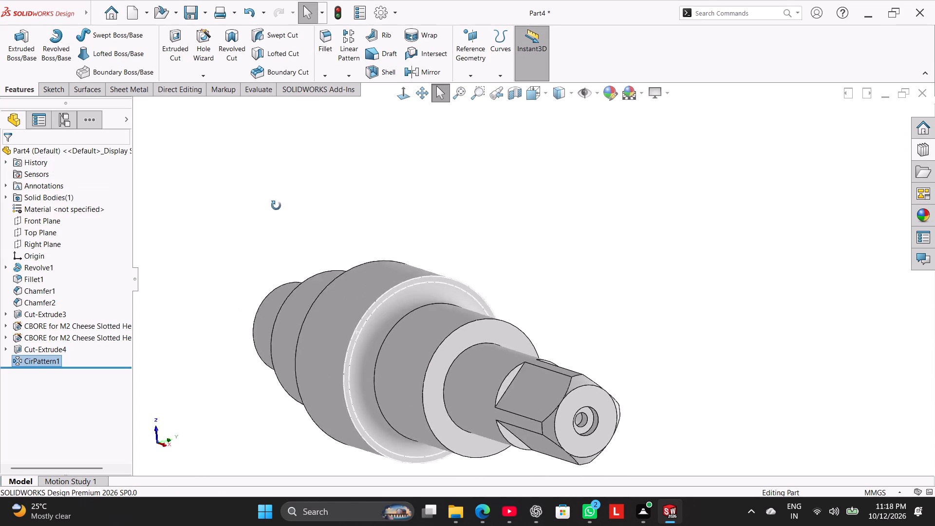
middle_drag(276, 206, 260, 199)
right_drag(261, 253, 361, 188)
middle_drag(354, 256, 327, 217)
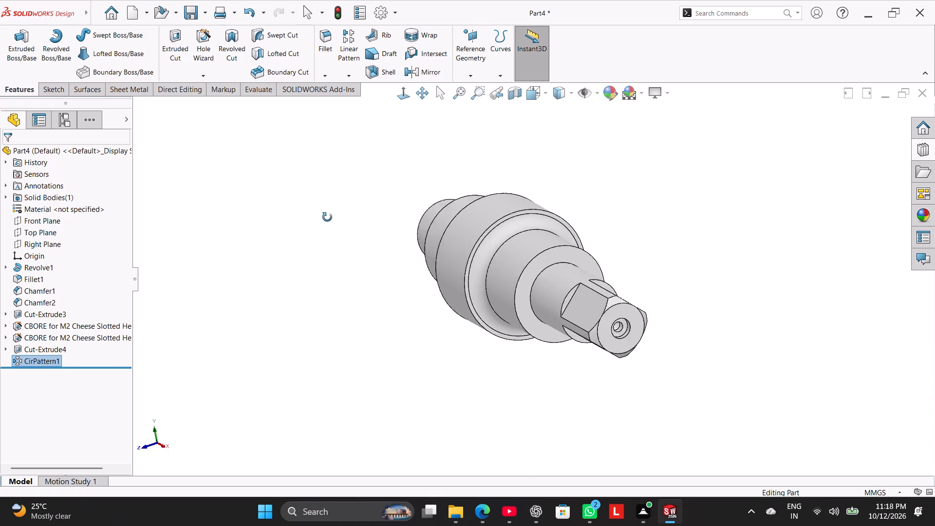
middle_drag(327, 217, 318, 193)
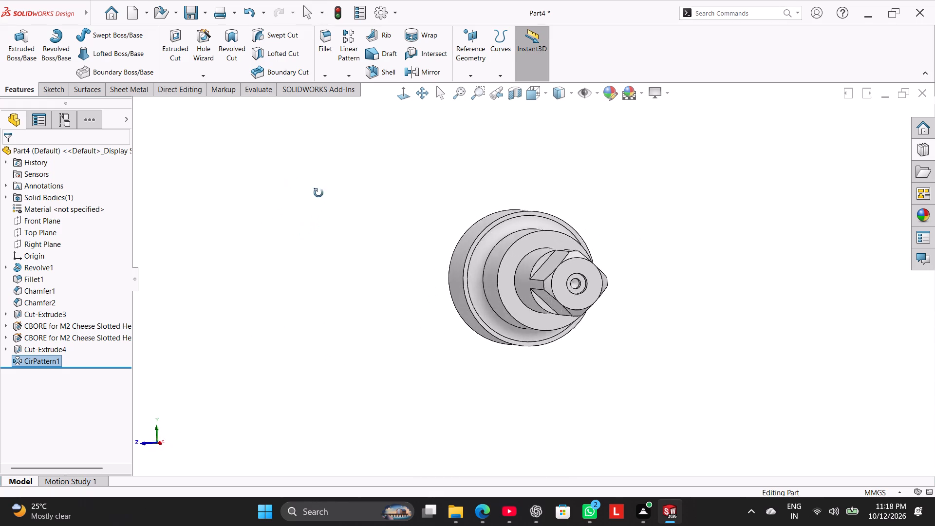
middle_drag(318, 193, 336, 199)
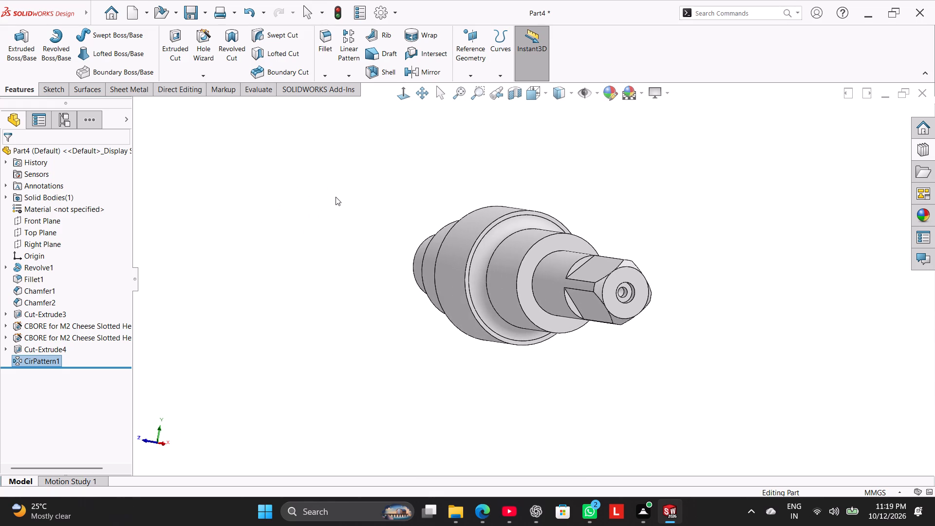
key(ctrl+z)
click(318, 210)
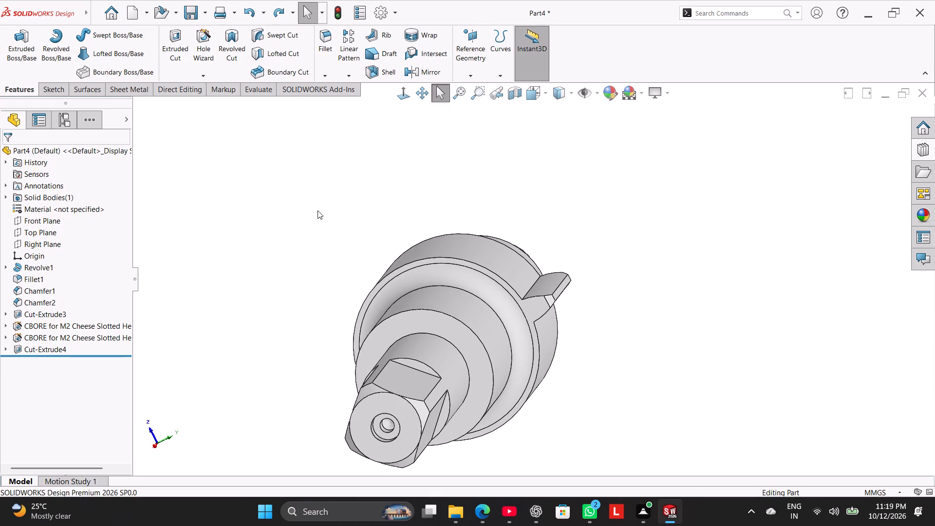
Undo the extruded cut and the trims of the outer and 31 mm circles in the tooth sketch.
key(ctrl+z)
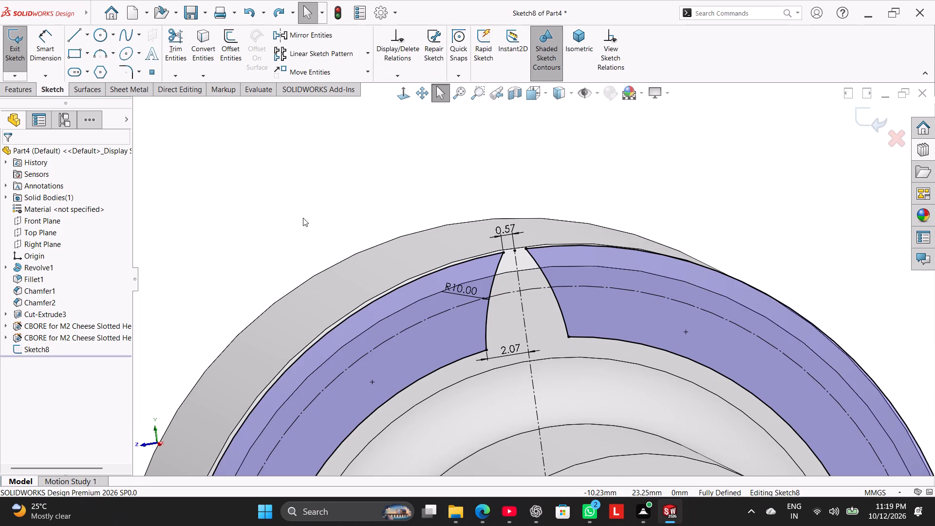
key(ctrl+z)
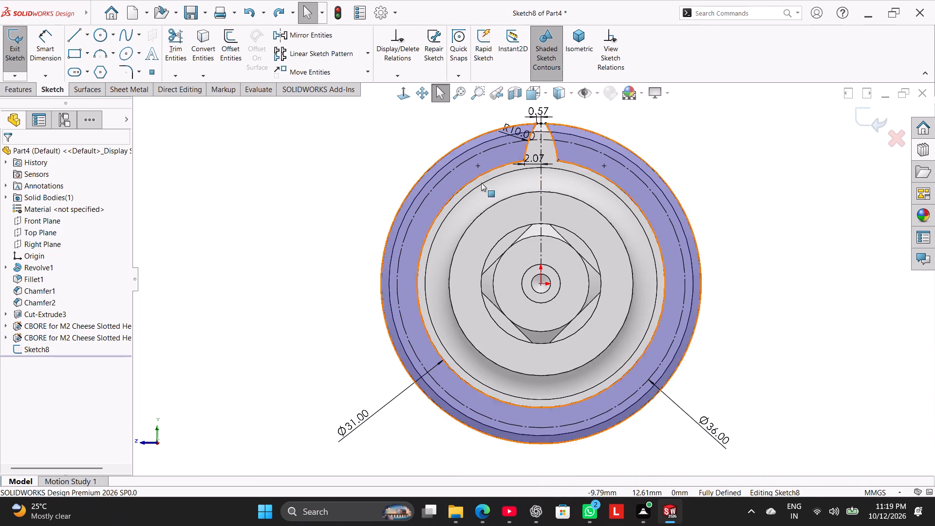
key(ctrl+z)
key(ctrl+z)
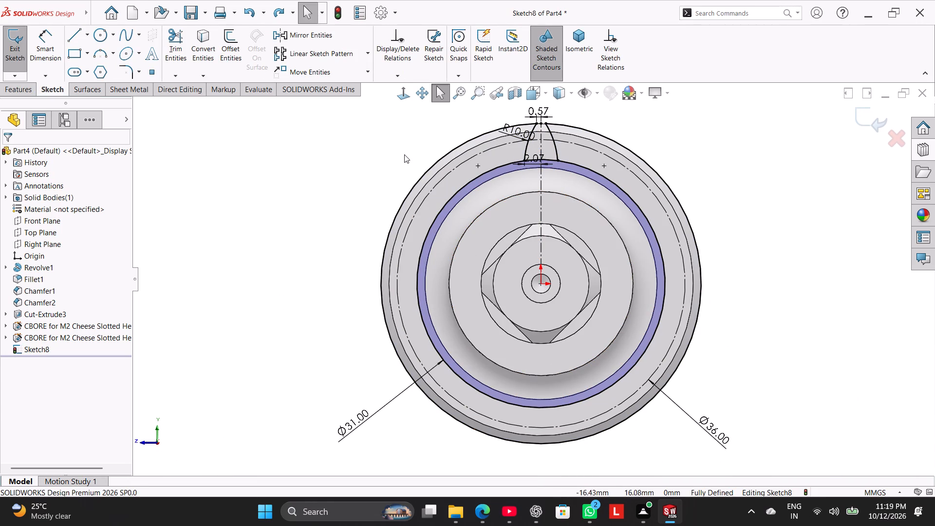
key(ctrl+z)
scroll(382, 144, down, 3)
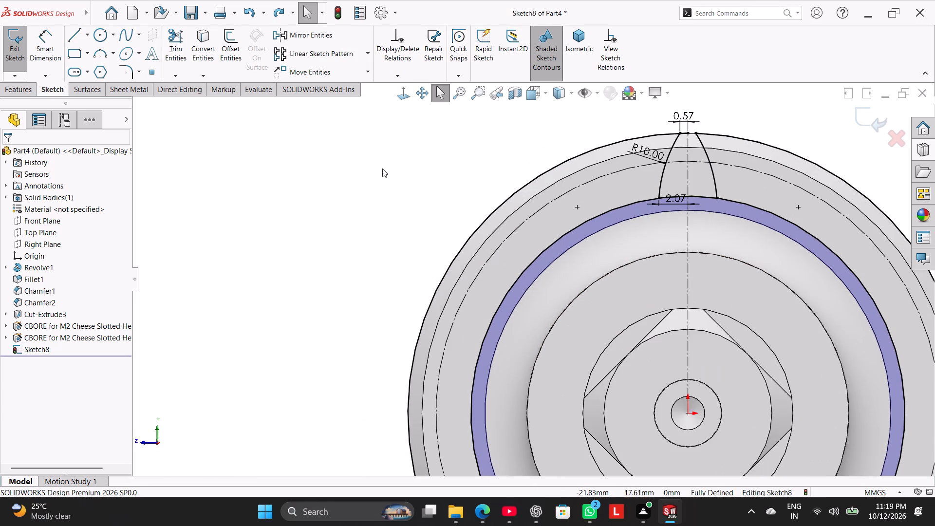
key(ctrl+z)
click(500, 158)
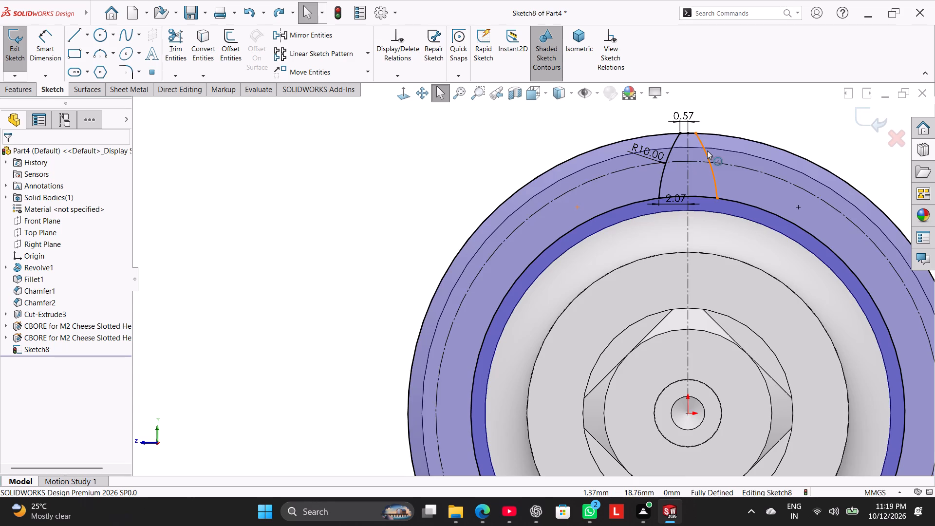
Trim the collar's outer circle and the 31 mm circle outside the R10 flank arcs, leaving a closed tooth profile, and exit the sketch.
scroll(707, 150, up, 2)
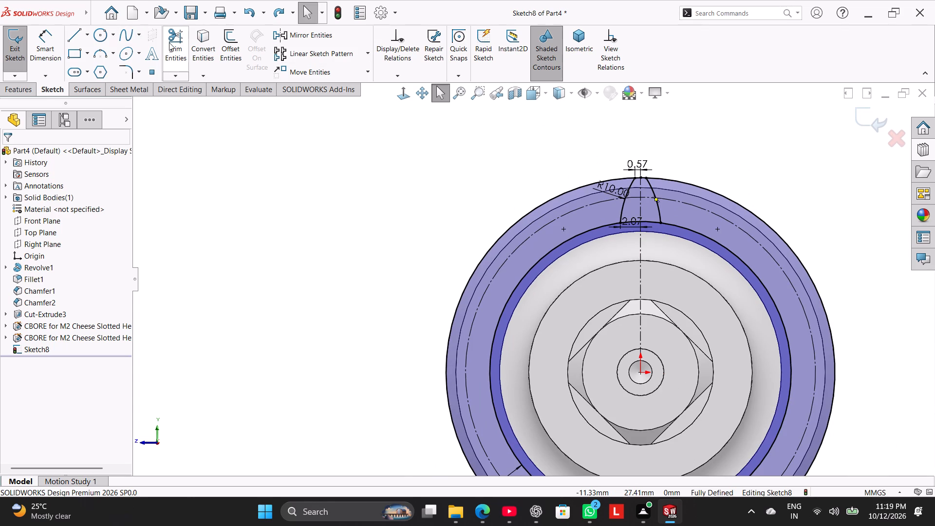
drag(169, 42, 173, 47)
scroll(683, 185, down, 2)
drag(678, 234, 664, 274)
drag(525, 178, 516, 224)
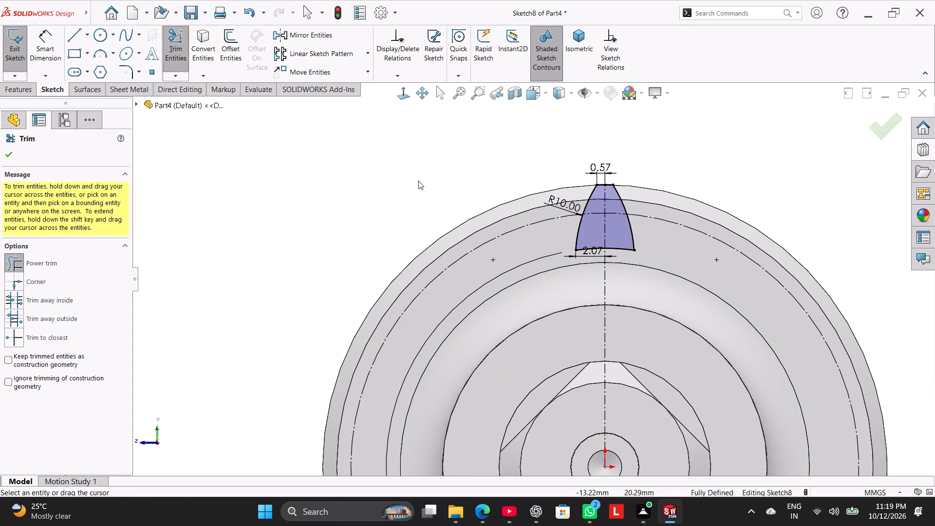
right_click(418, 181)
click(439, 209)
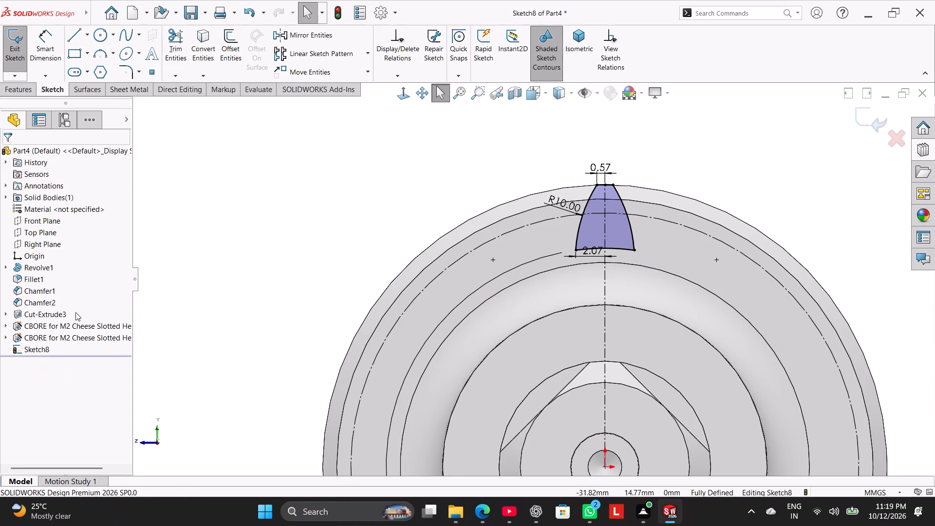
right_click(38, 269)
drag(184, 195, 167, 188)
click(11, 45)
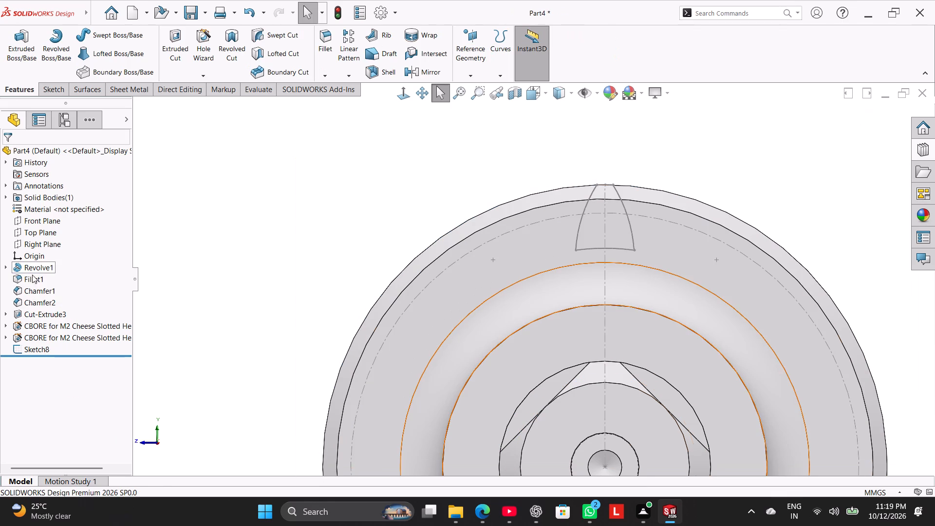
In the base revolve's sketch, set the collar diameter to 31 mm and rebuild the shaft.
right_click(41, 268)
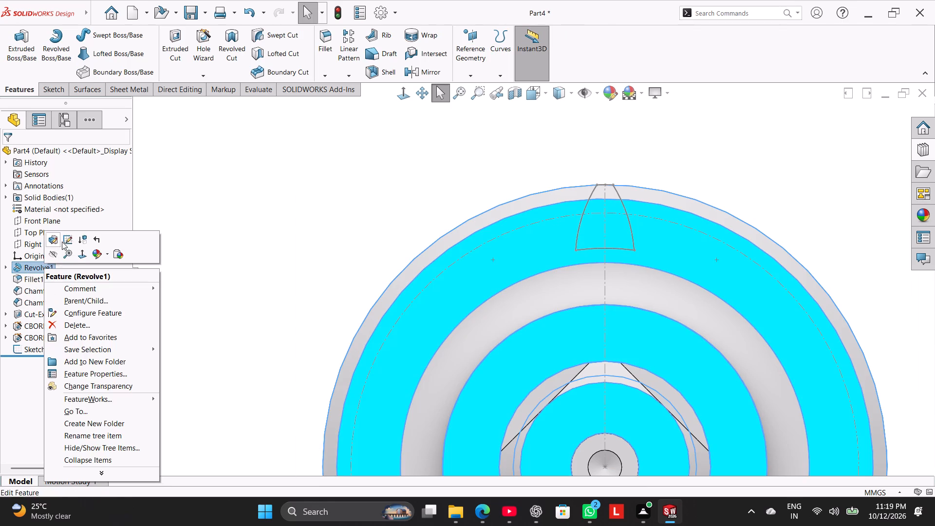
click(64, 240)
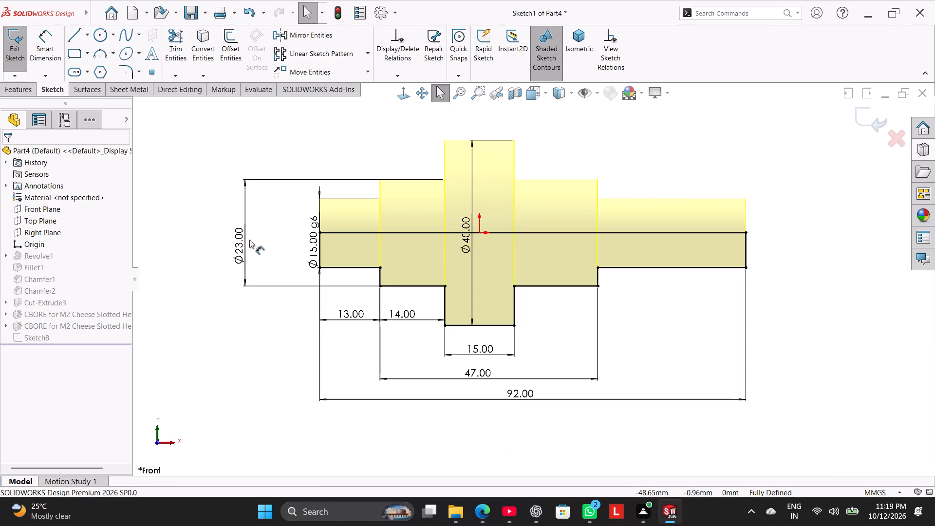
click(242, 243)
click(315, 163)
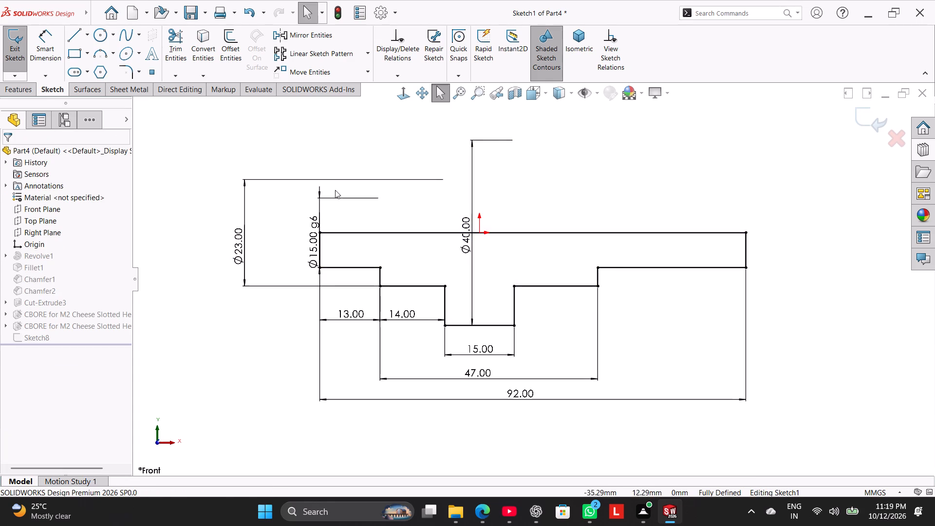
double_click(461, 244)
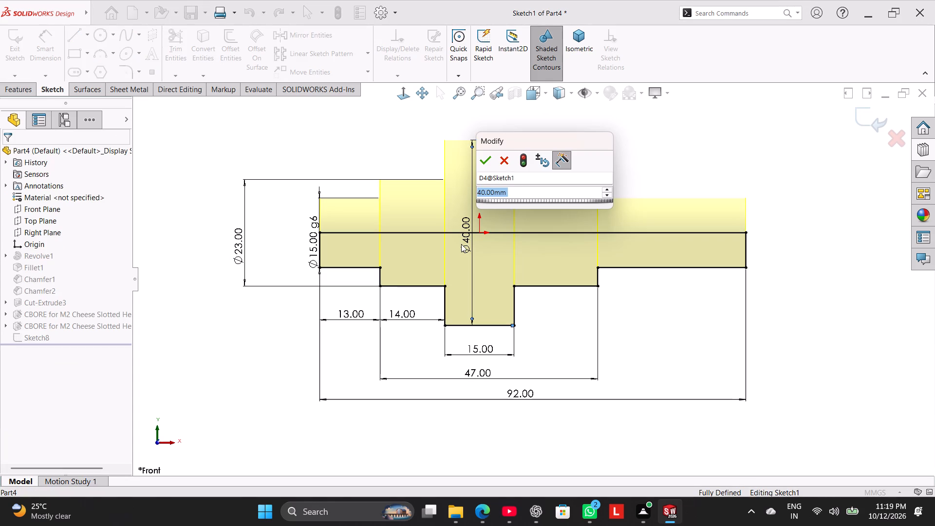
text(31)
key(Return)
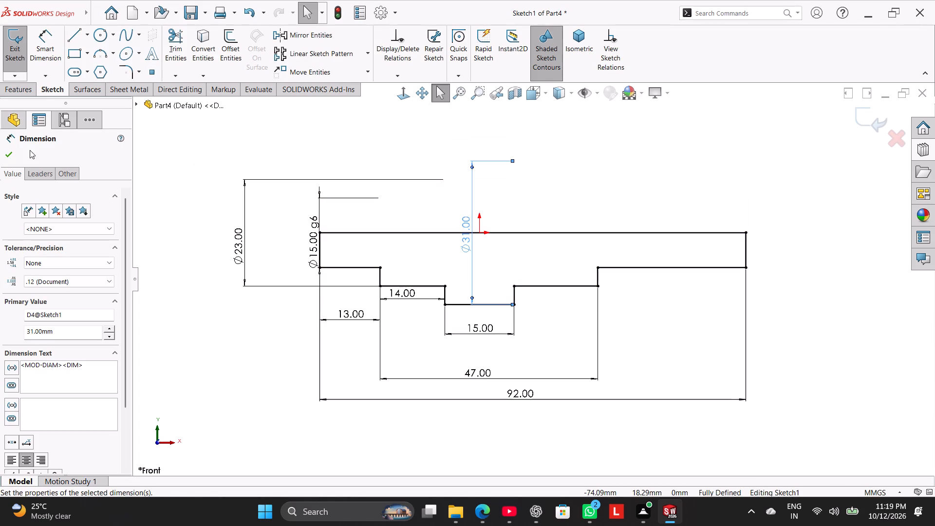
click(4, 155)
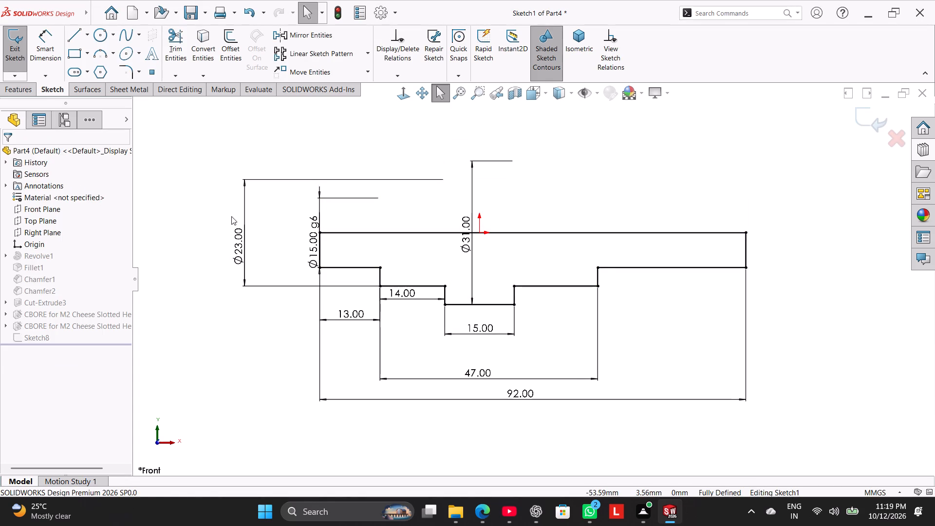
click(22, 56)
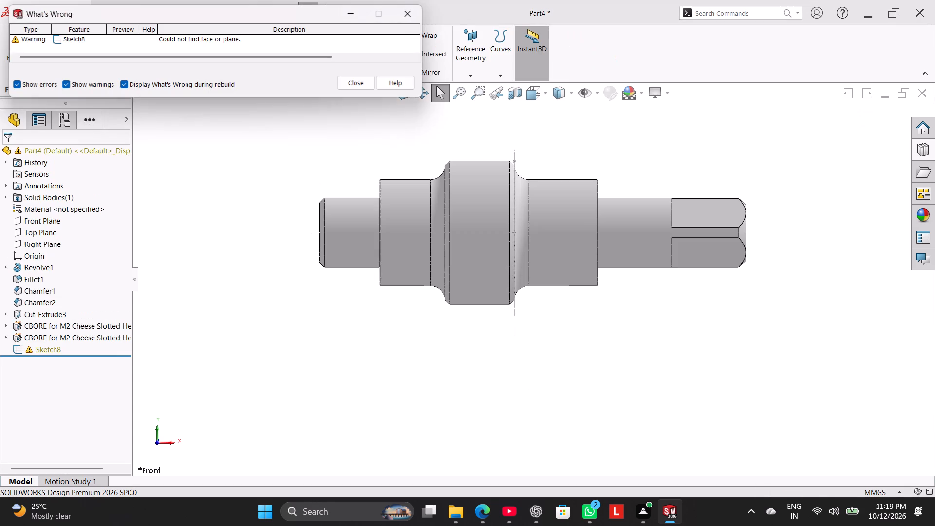
click(358, 81)
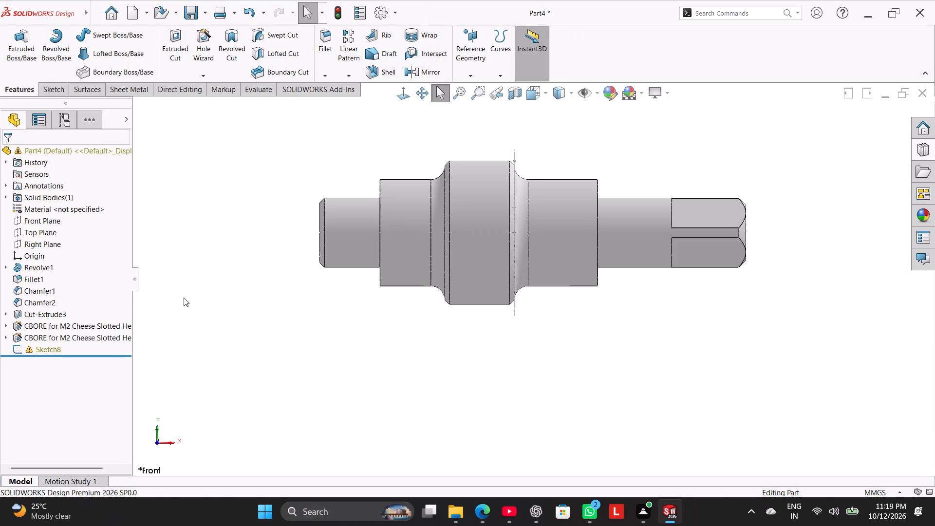
Reopen the tooth sketch for editing and examine how its profile and dimensions sit against the collar's edge.
click(41, 350)
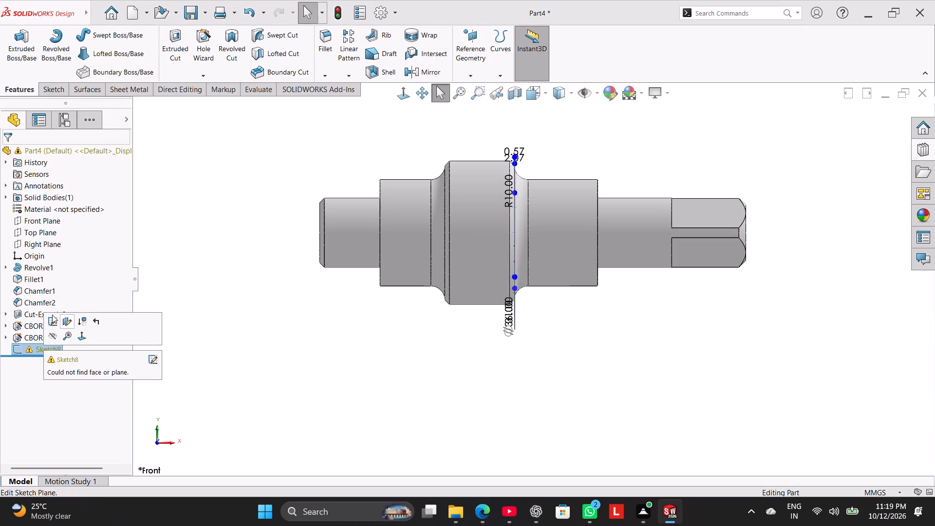
click(51, 319)
click(242, 260)
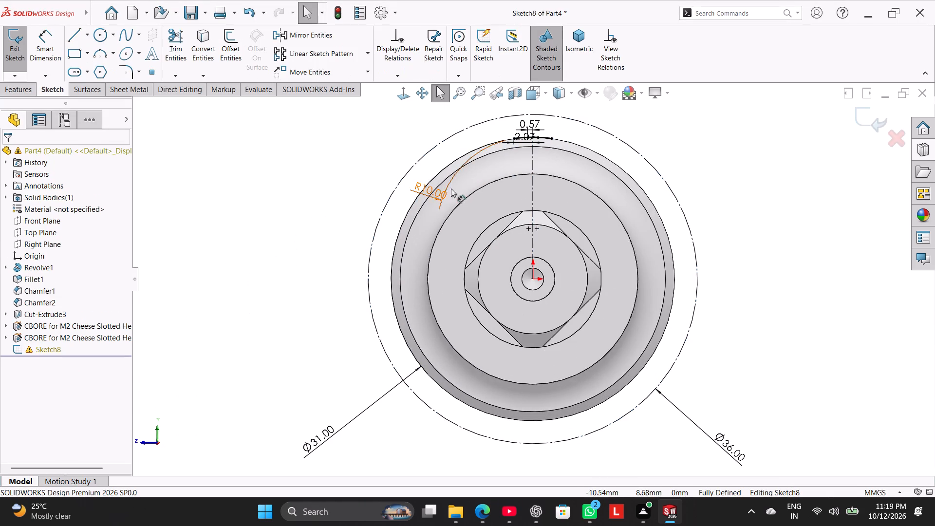
scroll(527, 130, down, 7)
scroll(539, 193, down, 2)
scroll(539, 193, up, 2)
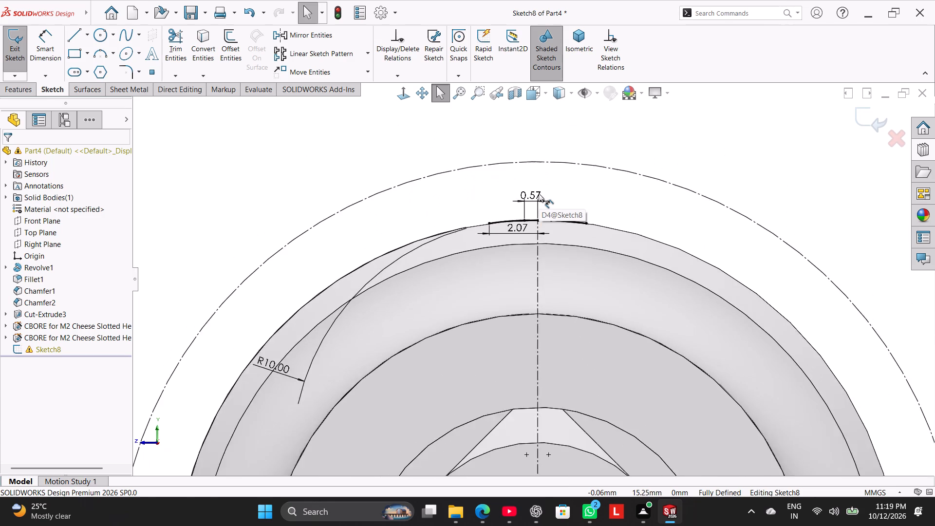
scroll(539, 193, up, 2)
click(472, 182)
scroll(542, 250, down, 6)
drag(495, 240, 493, 270)
click(200, 129)
scroll(526, 258, up, 2)
scroll(526, 258, down, 3)
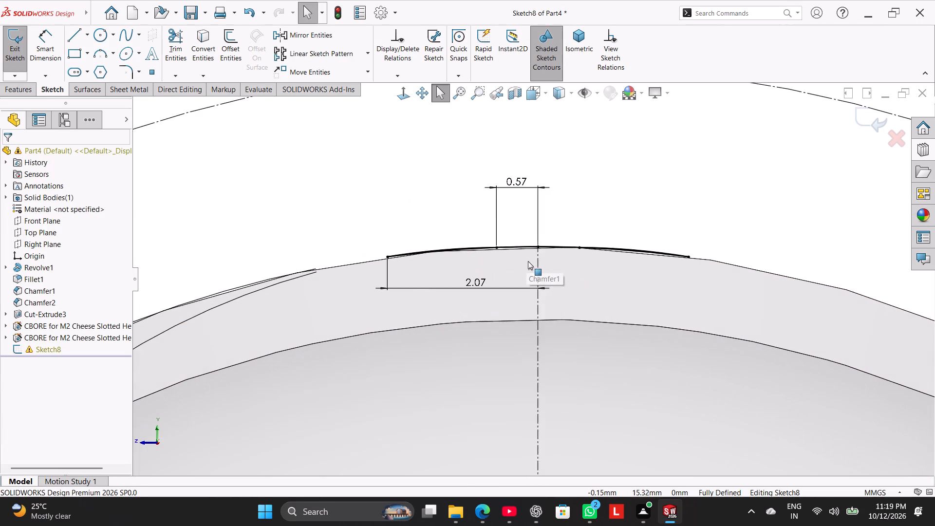
scroll(528, 261, down, 3)
click(448, 297)
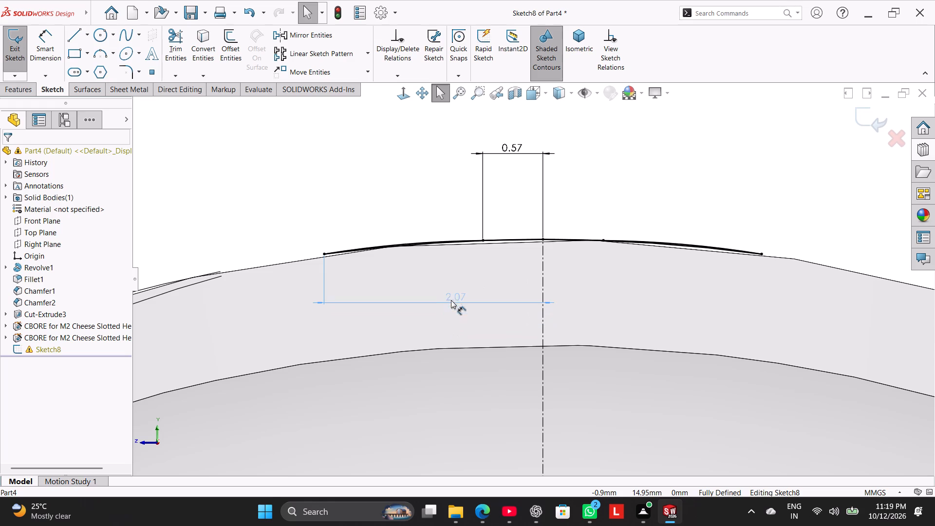
scroll(485, 302, up, 12)
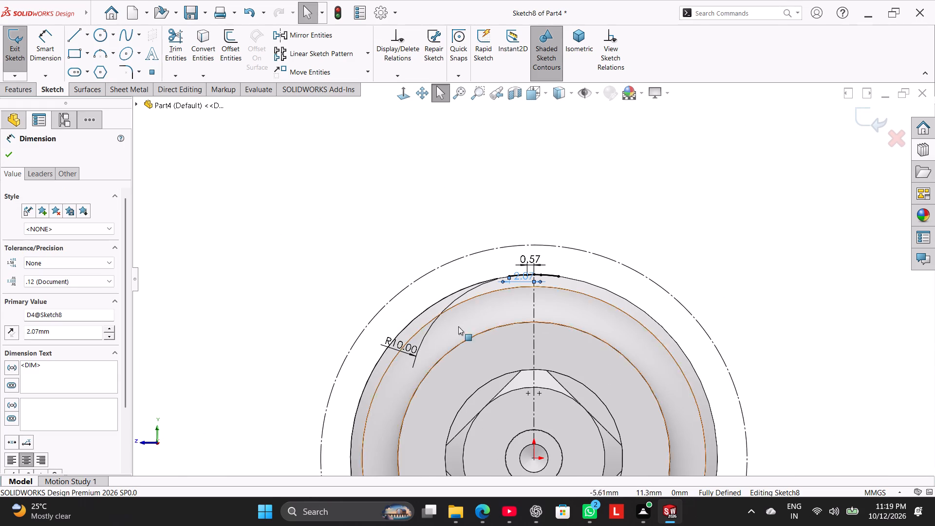
scroll(453, 291, up, 3)
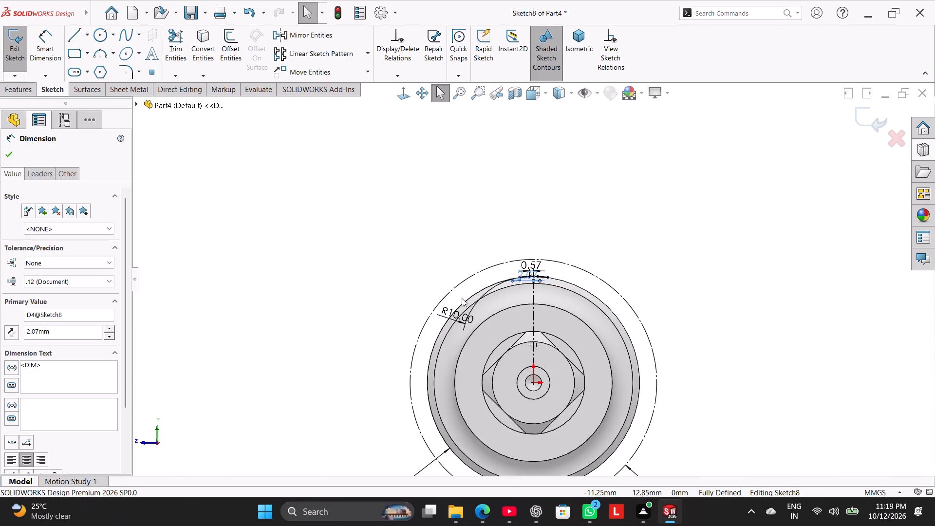
scroll(462, 298, up, 2)
Delete all the geometry and dimensions in the tooth sketch and exit the sketch.
drag(718, 464, 514, 355)
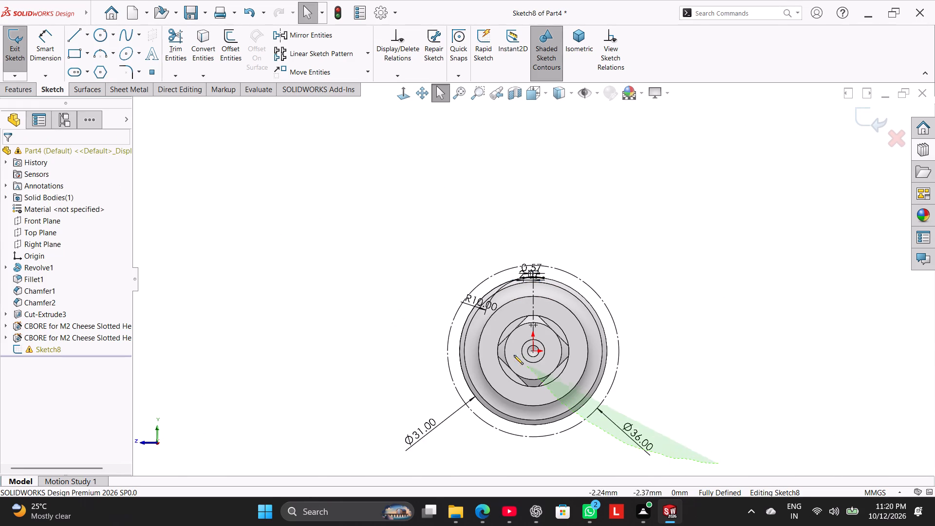
drag(514, 355, 499, 378)
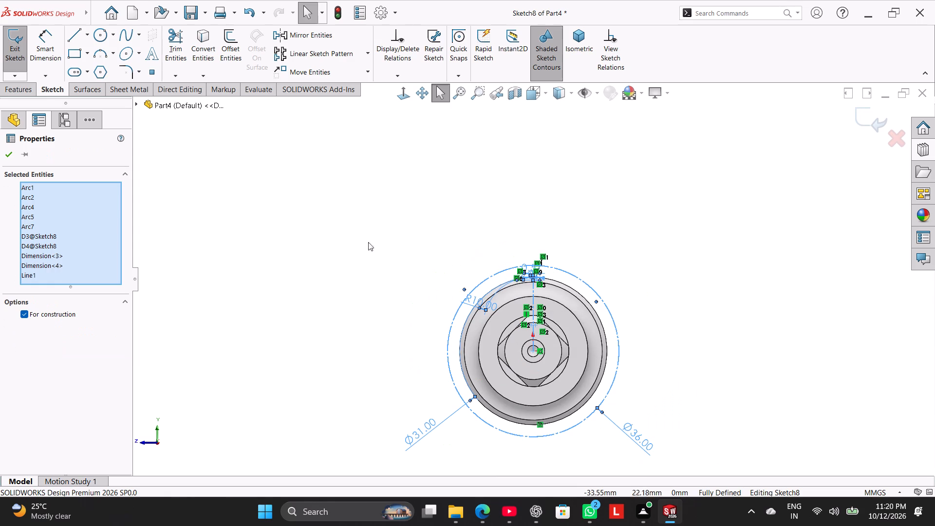
right_click(361, 241)
click(397, 370)
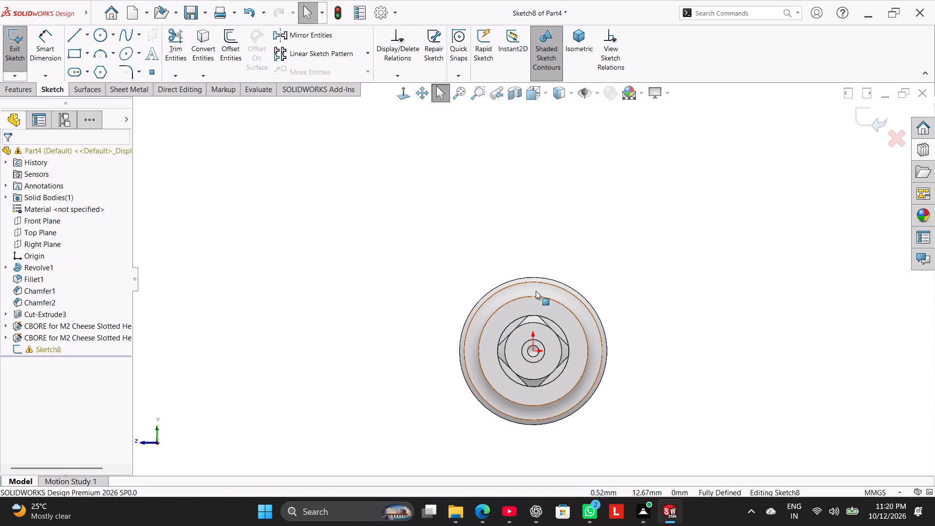
scroll(561, 324, down, 3)
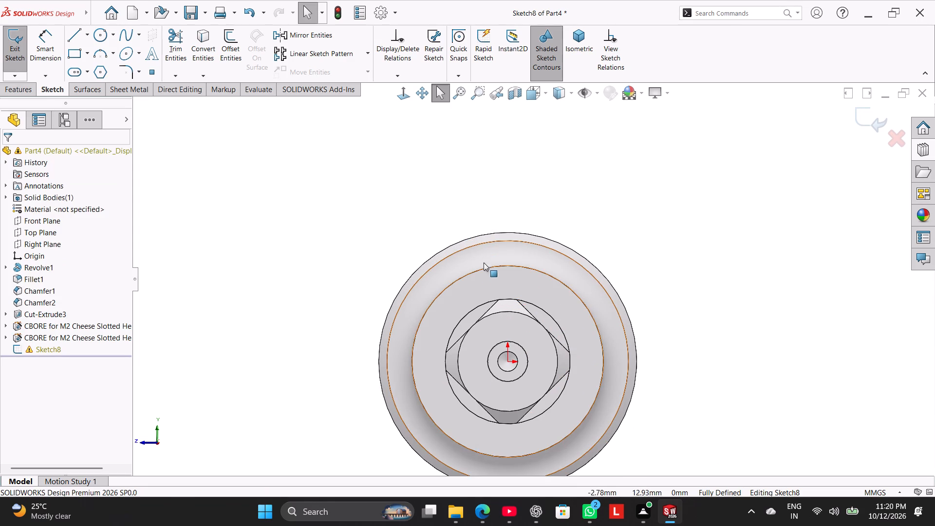
middle_drag(393, 218, 398, 235)
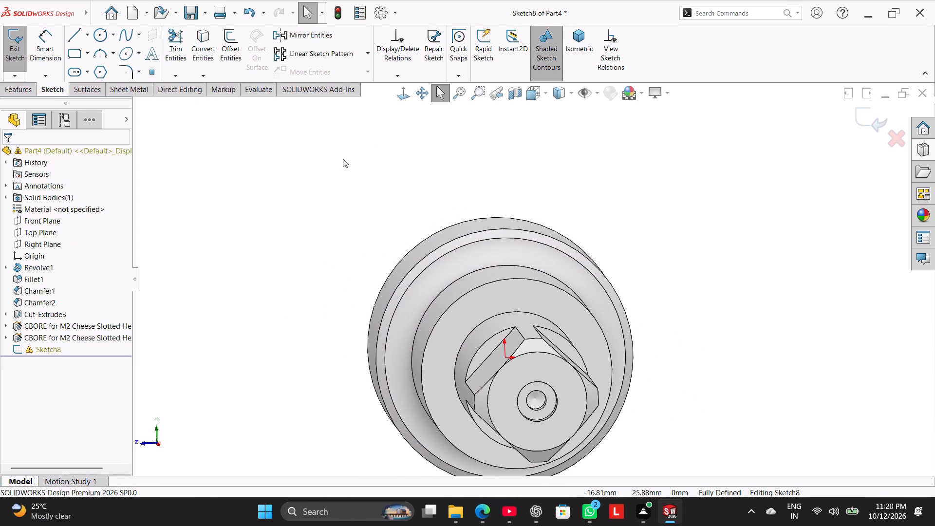
click(20, 50)
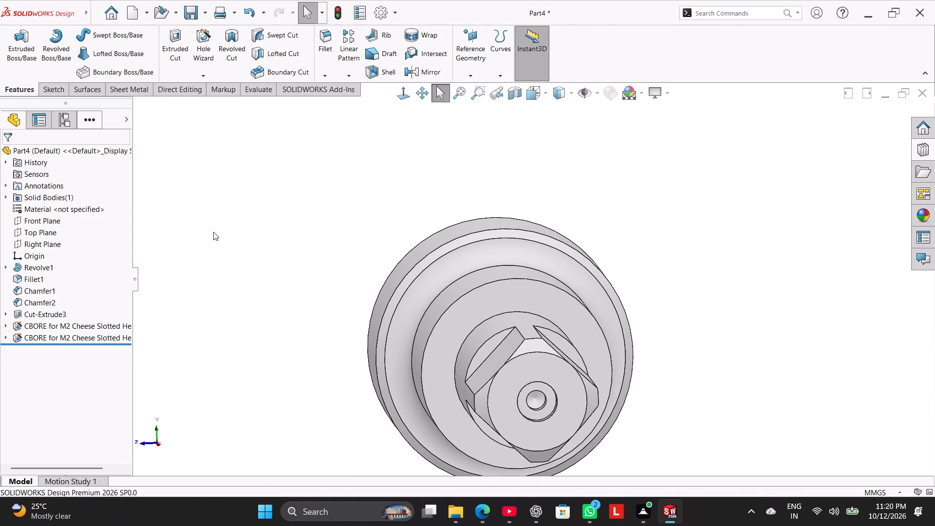
Examine the chamfered rims and filleted shoulders of the shaft's collar from several angles.
click(212, 234)
middle_drag(303, 183, 342, 221)
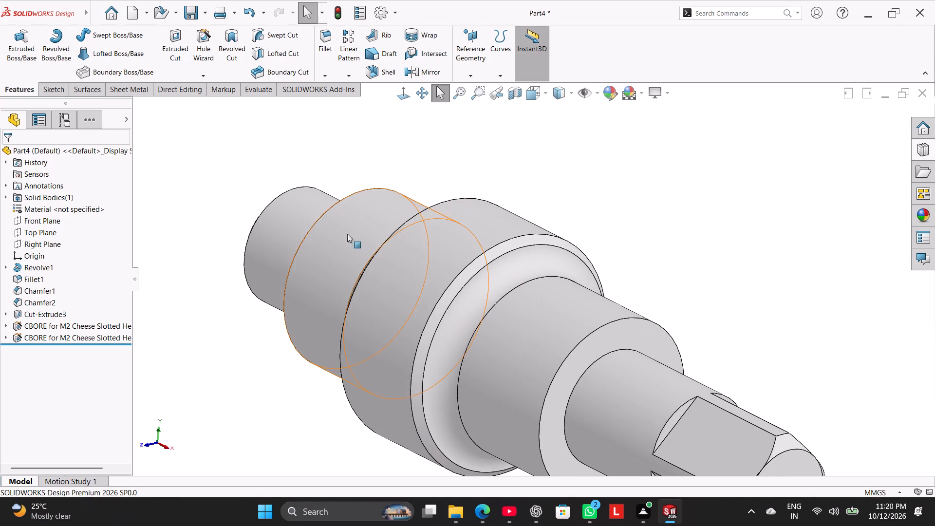
middle_drag(444, 202, 463, 229)
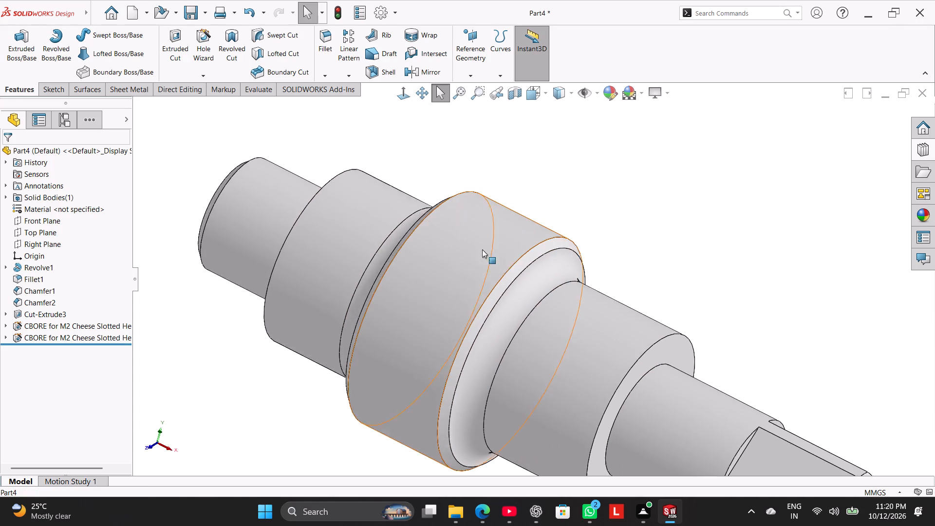
scroll(524, 277, down, 4)
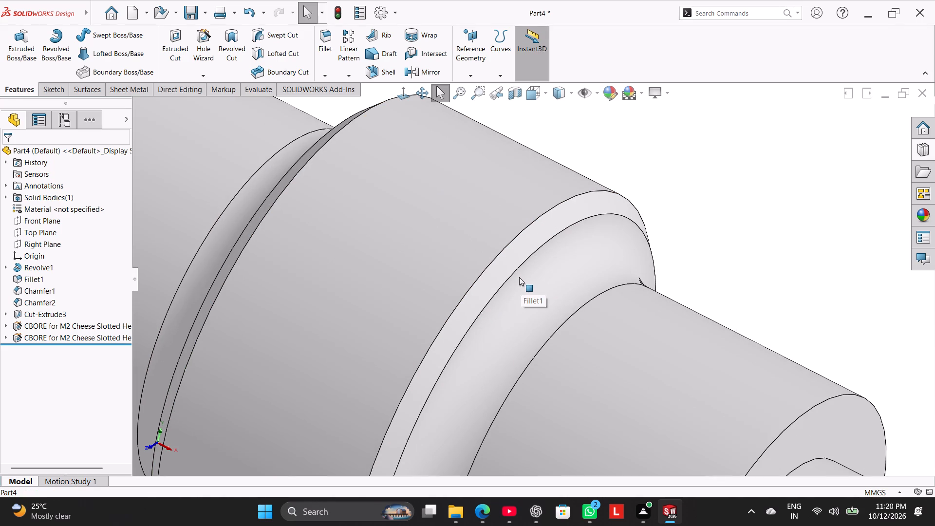
scroll(519, 277, up, 6)
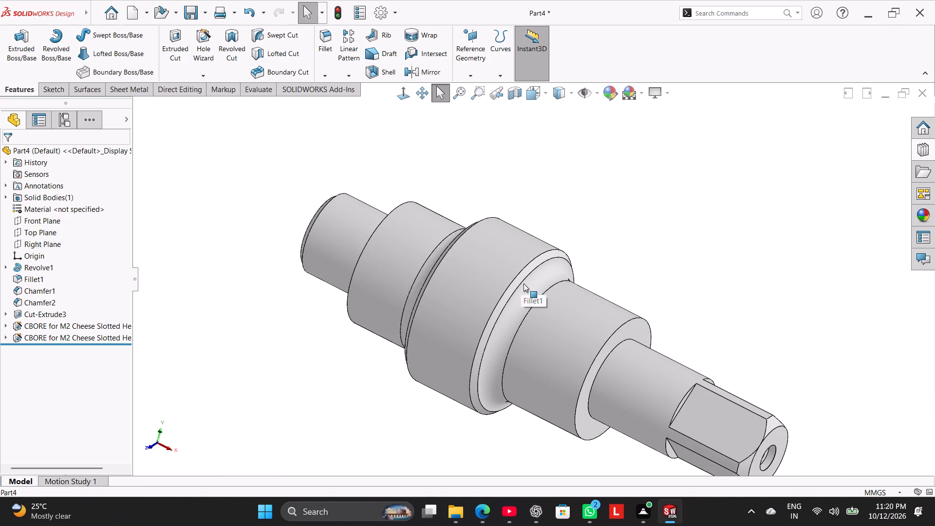
scroll(524, 283, down, 3)
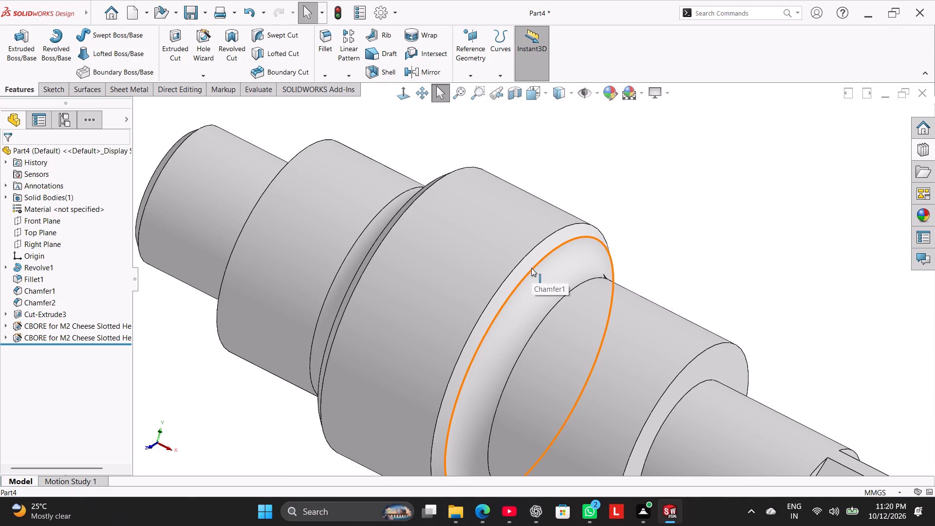
scroll(559, 290, up, 4)
middle_drag(385, 357, 390, 364)
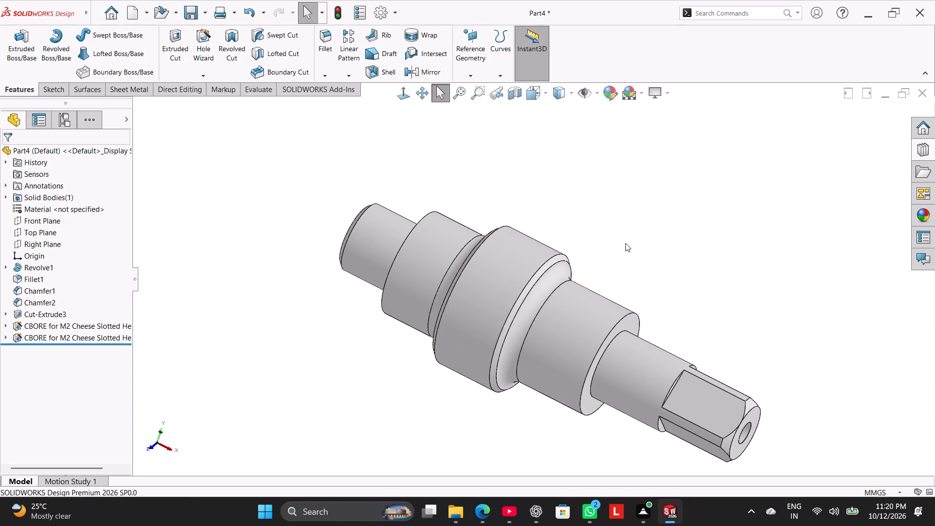
middle_drag(635, 161, 535, 180)
scroll(576, 243, down, 3)
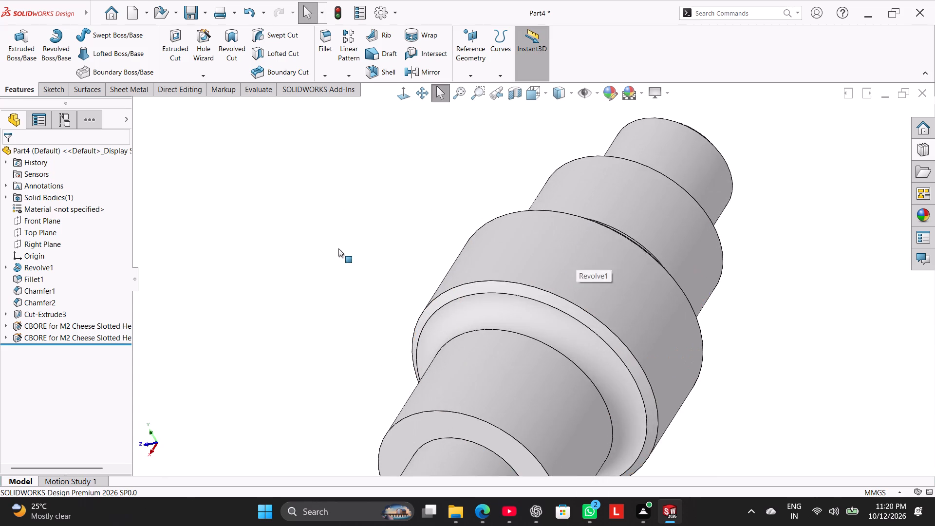
middle_drag(344, 239, 369, 171)
middle_drag(482, 234, 545, 236)
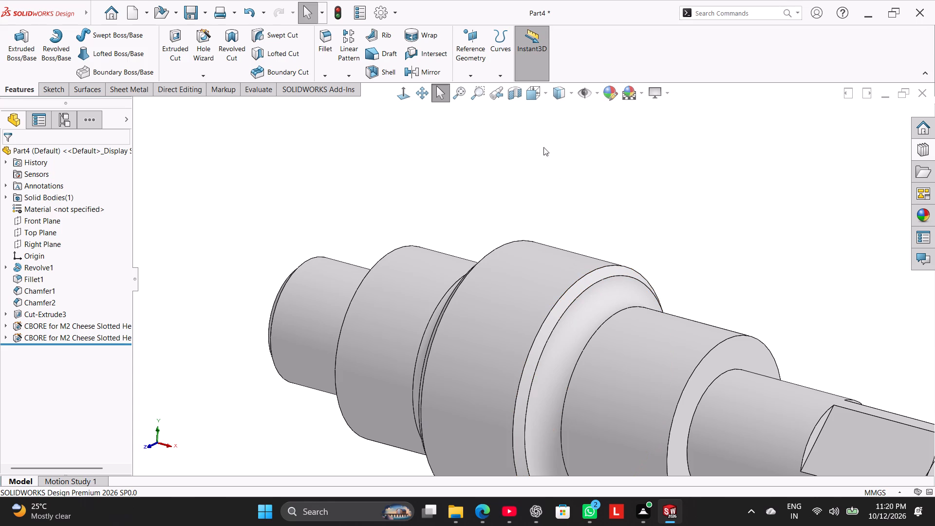
click(600, 273)
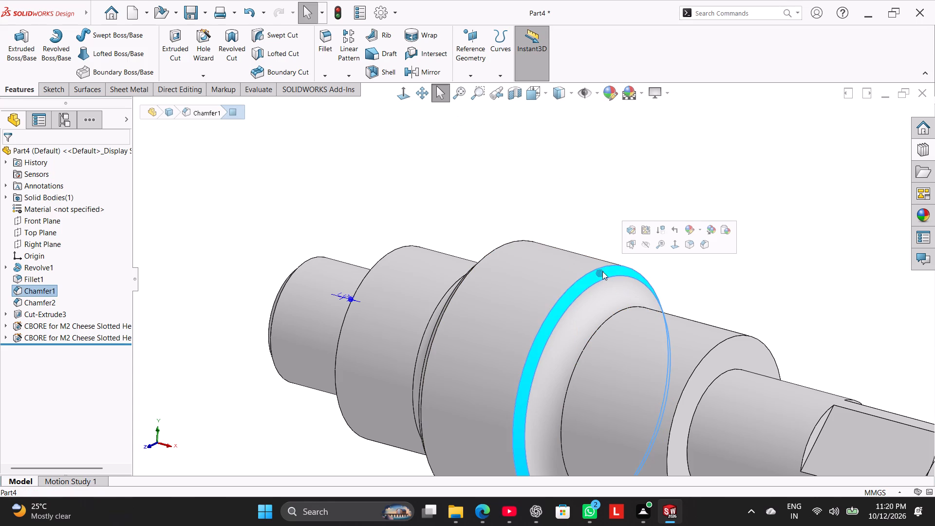
click(592, 231)
click(610, 278)
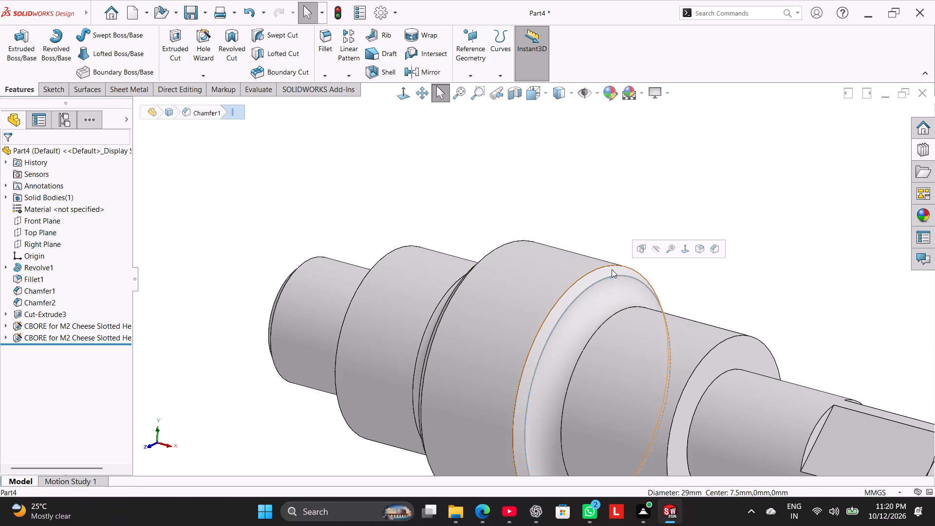
click(608, 233)
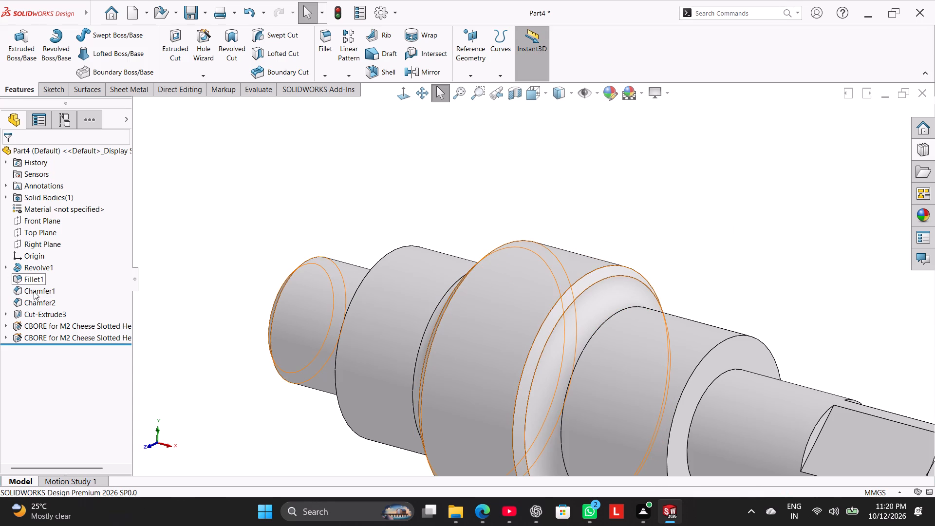
Edit the 1 mm chamfer feature to remove both collar edges, keeping only the shaft-end edge.
click(34, 291)
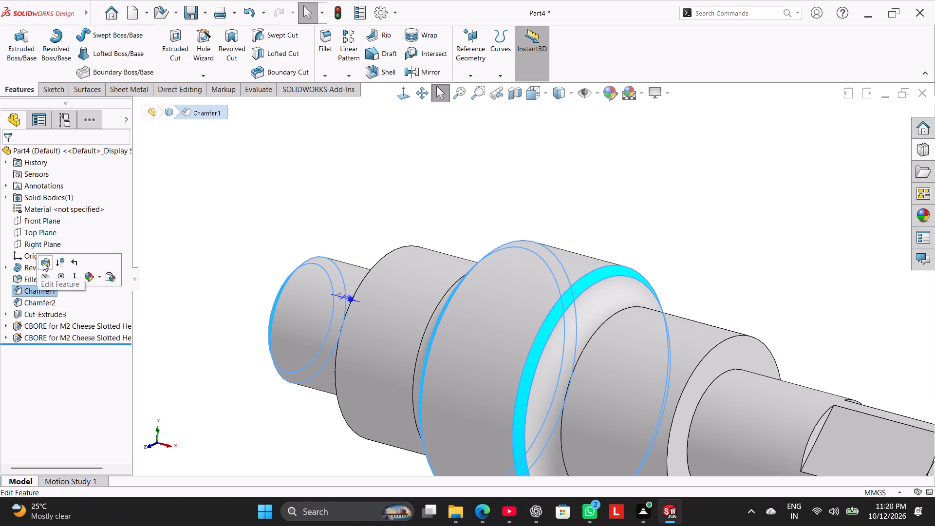
click(43, 263)
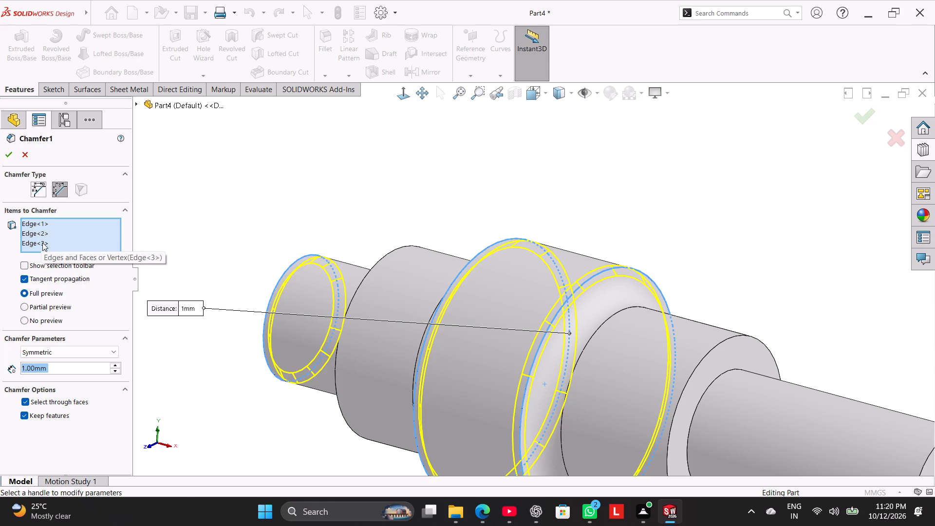
click(42, 243)
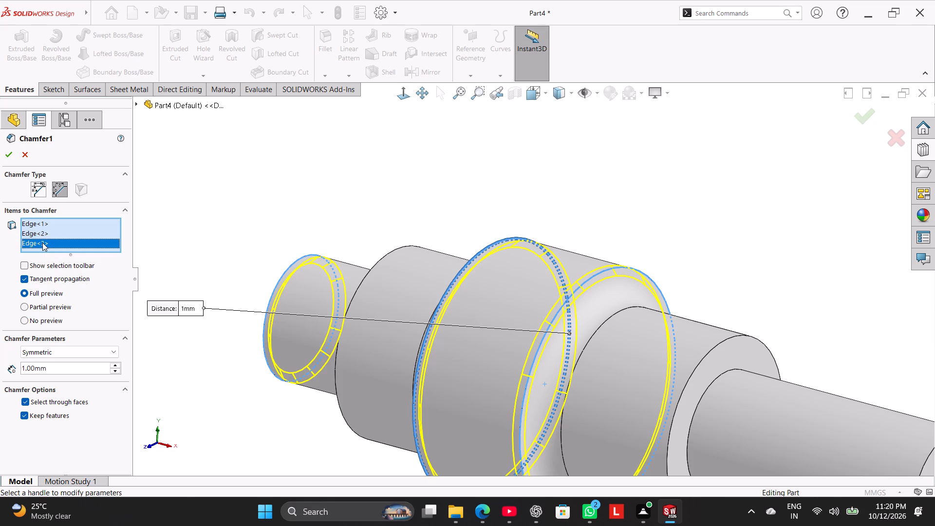
right_click(42, 243)
click(61, 261)
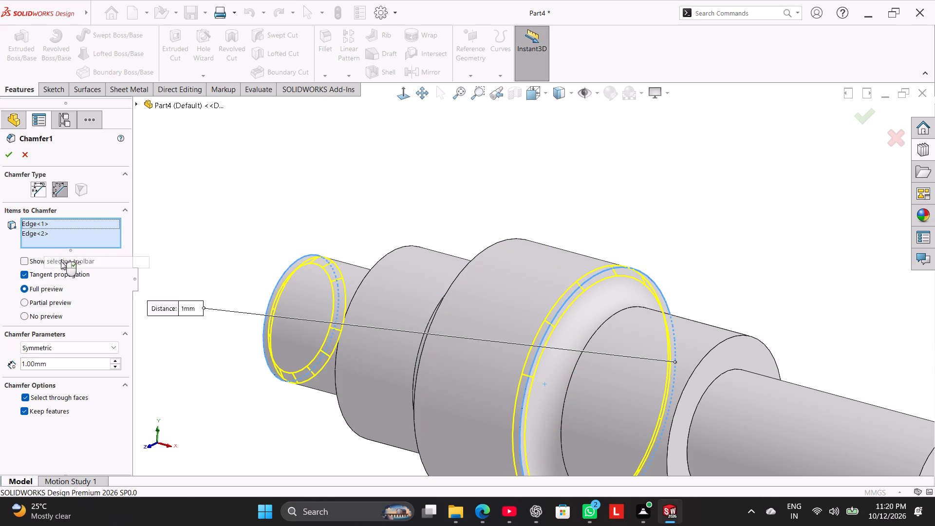
right_click(45, 232)
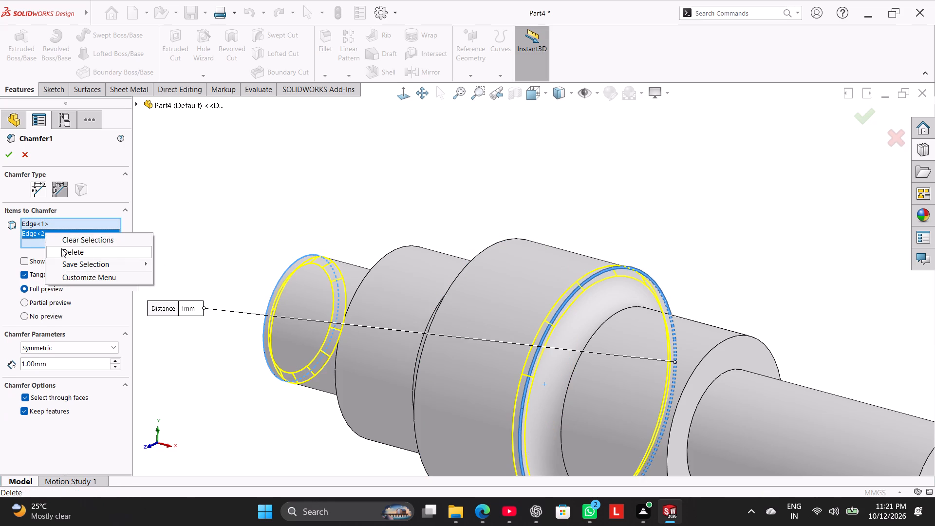
click(61, 248)
click(11, 156)
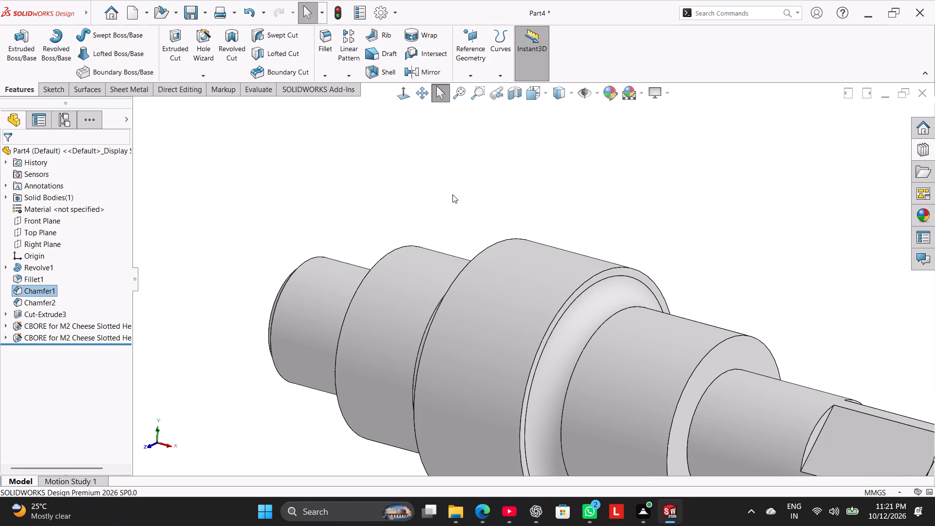
click(497, 191)
Start a sketch on the collar's flat end face and draw an origin-centred circle, radius about 19 mm, around the collar.
scroll(670, 302, down, 3)
middle_drag(576, 222, 556, 195)
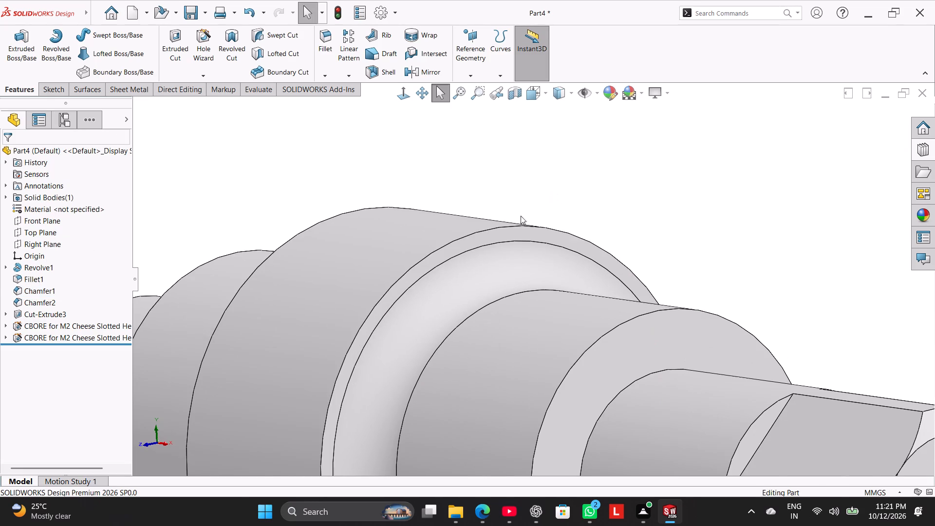
click(513, 234)
click(556, 207)
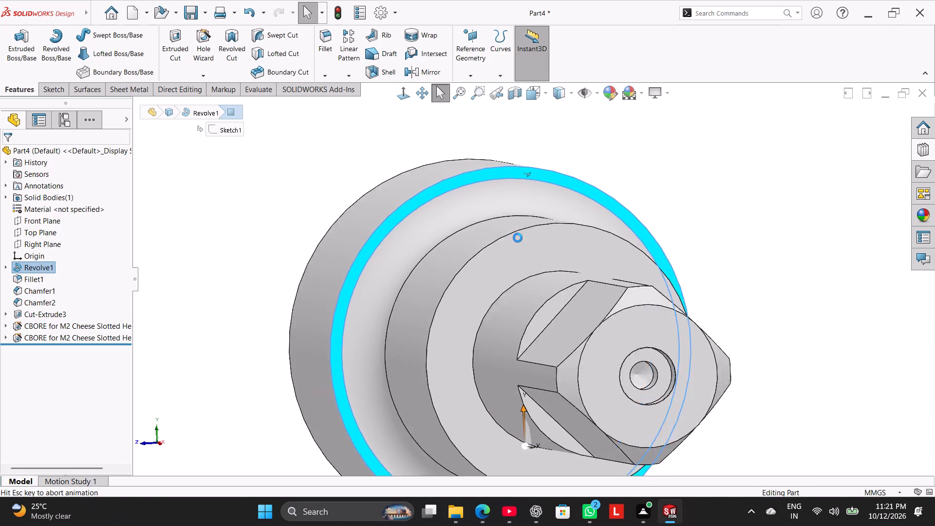
click(596, 131)
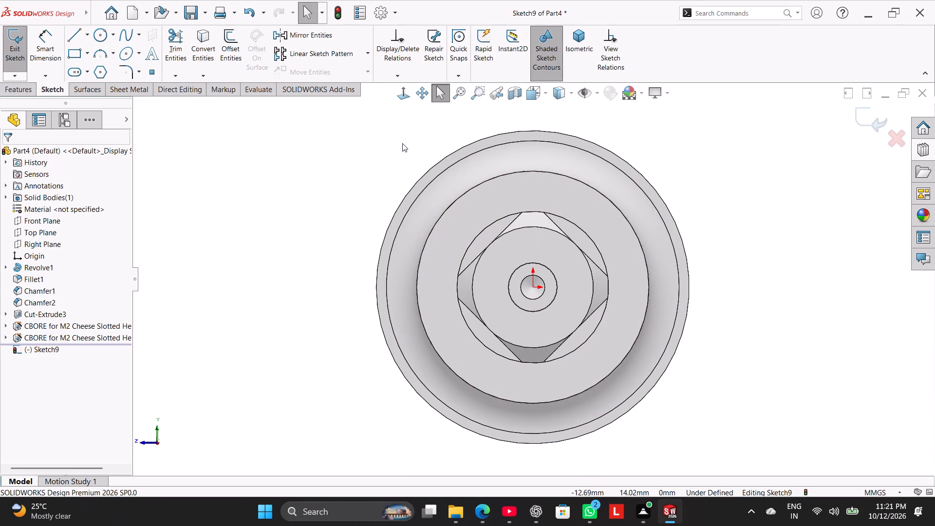
click(96, 31)
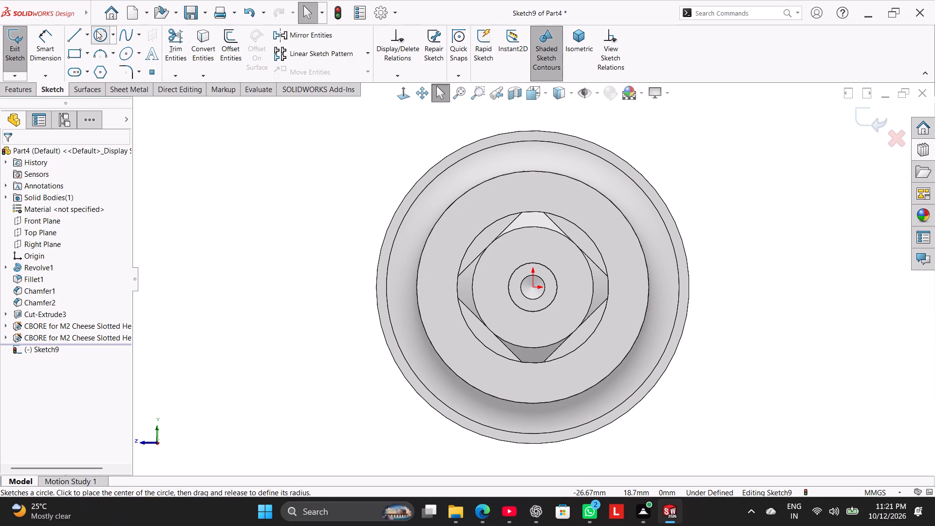
click(531, 286)
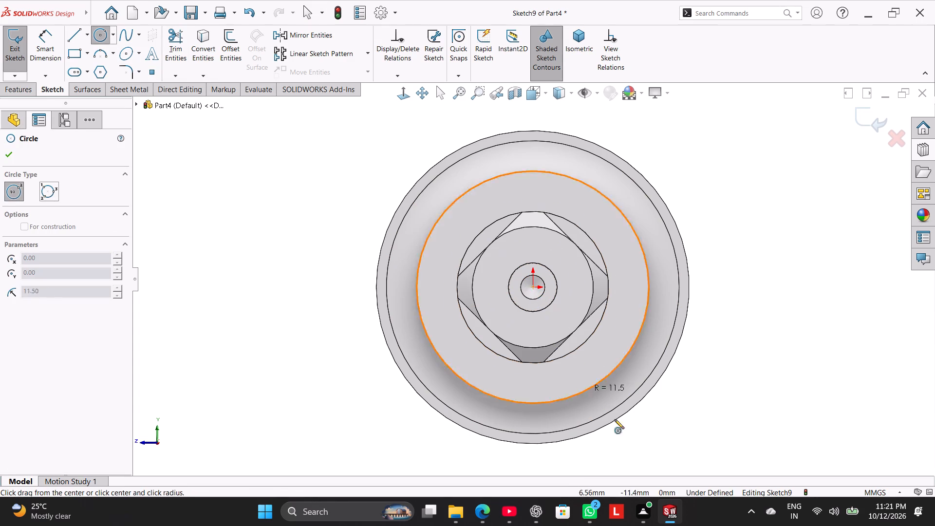
click(652, 437)
right_click(740, 329)
click(764, 334)
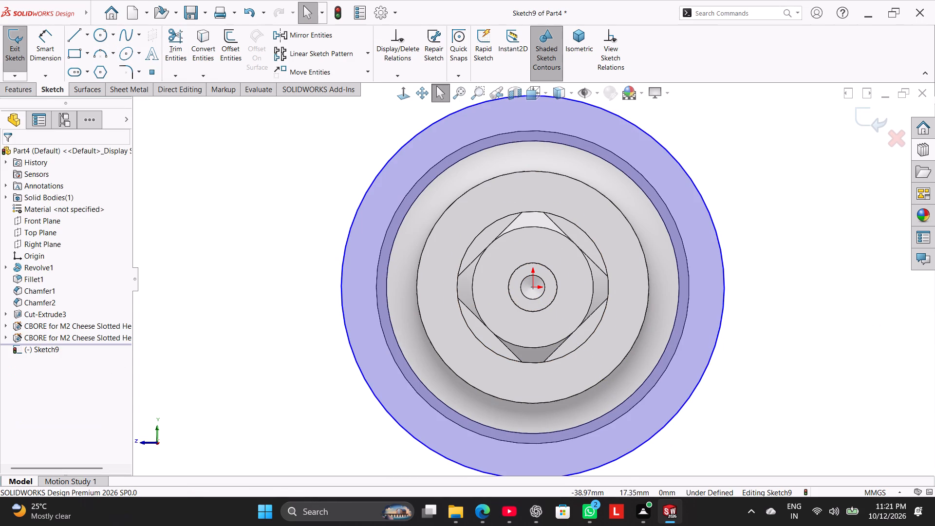
Dimension the outer circle's diameter as 40 mm.
drag(47, 42, 55, 49)
click(370, 186)
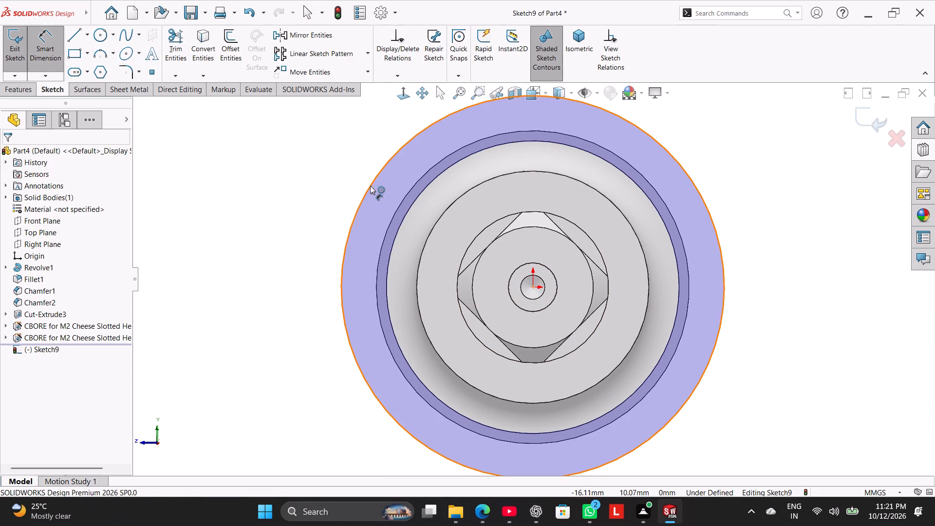
scroll(326, 153, up, 2)
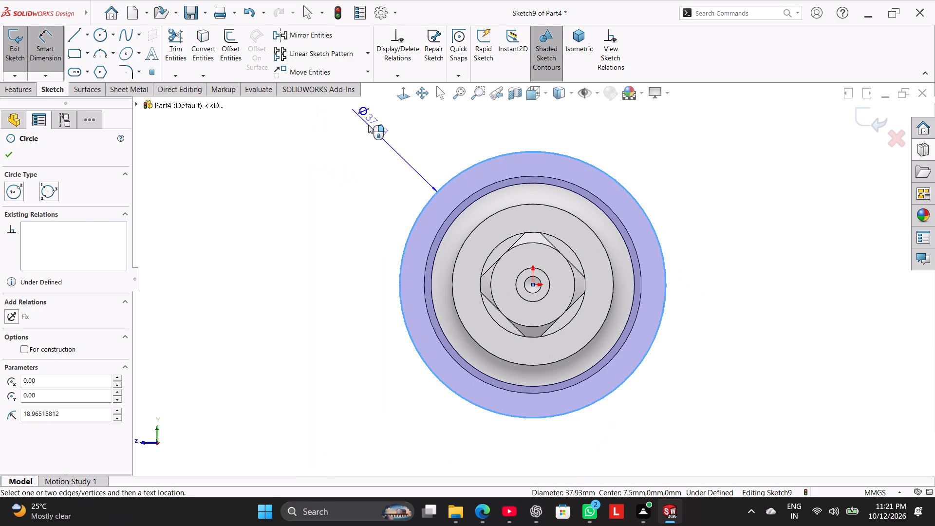
click(364, 135)
text(40)
key(Return)
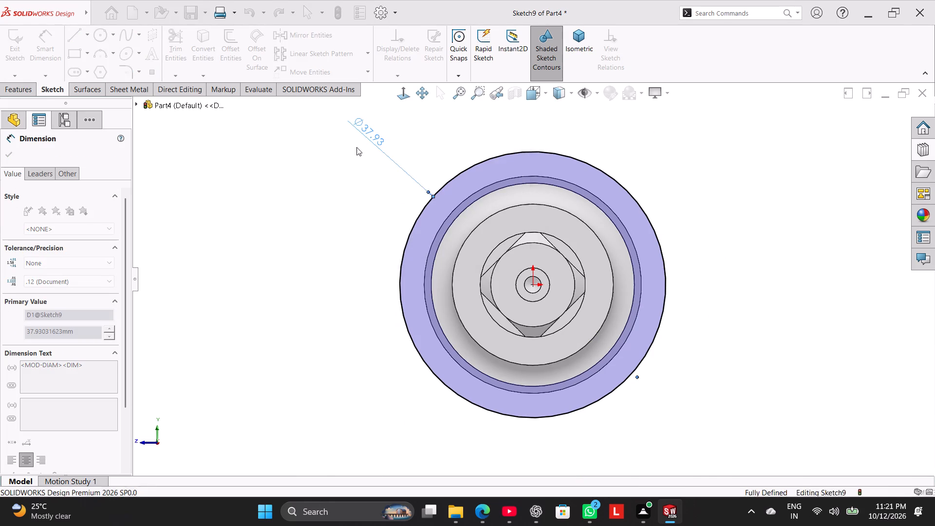
right_click(315, 203)
click(335, 232)
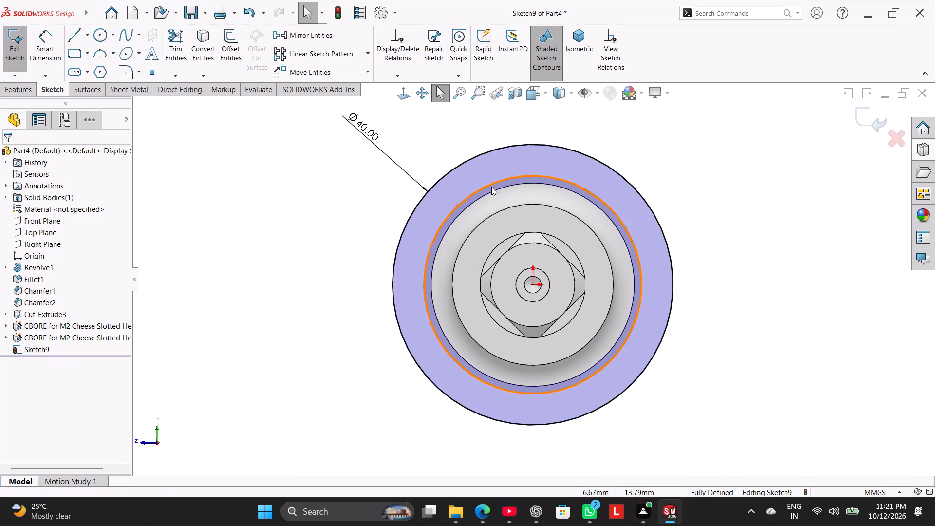
Convert the collar's 31 mm outer edge into sketch geometry and return to a view normal to the sketch.
scroll(526, 142, down, 4)
click(501, 143)
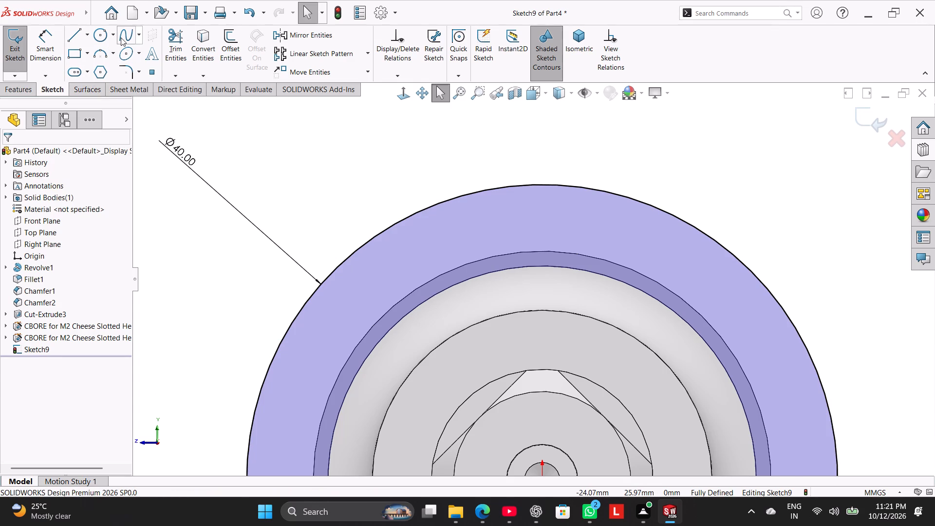
middle_drag(242, 133, 263, 164)
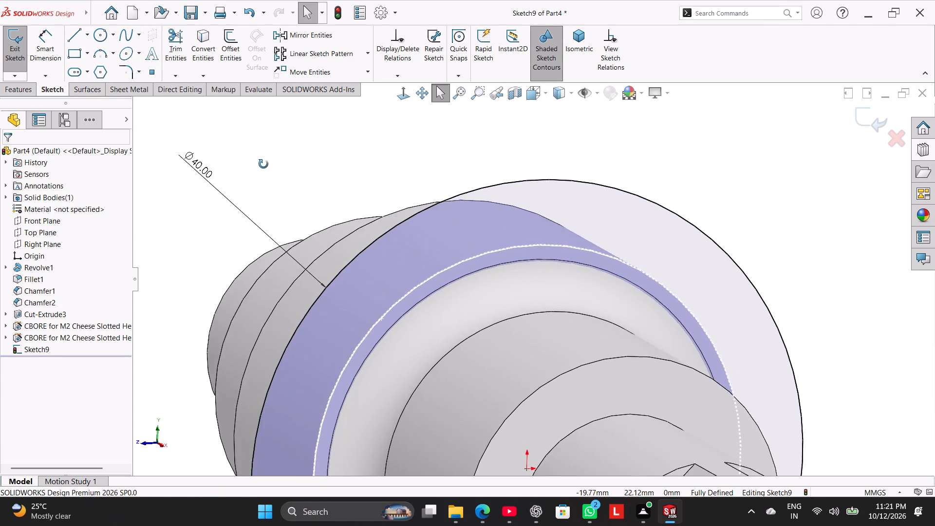
middle_drag(263, 164, 232, 148)
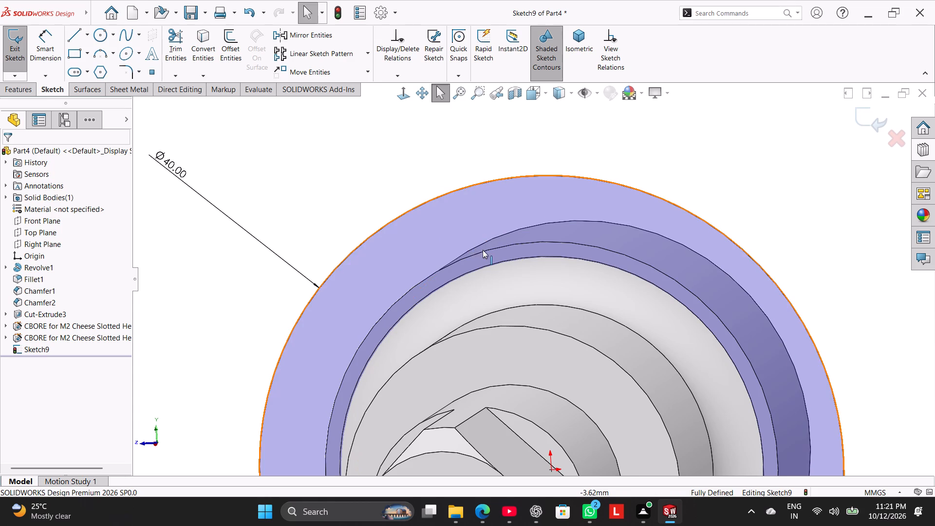
click(484, 250)
click(206, 49)
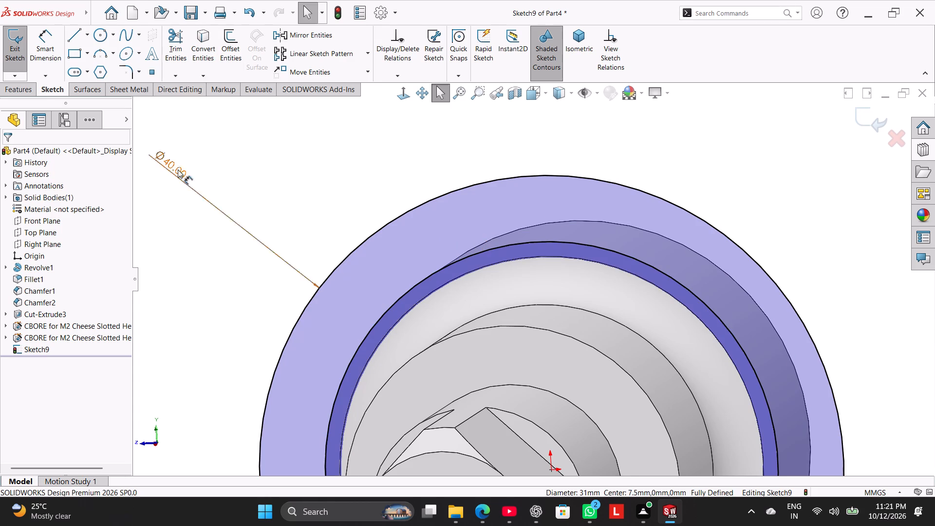
middle_drag(388, 190, 423, 196)
click(402, 89)
Reposition the 40 mm diameter dimension text slightly closer to the circle.
click(387, 133)
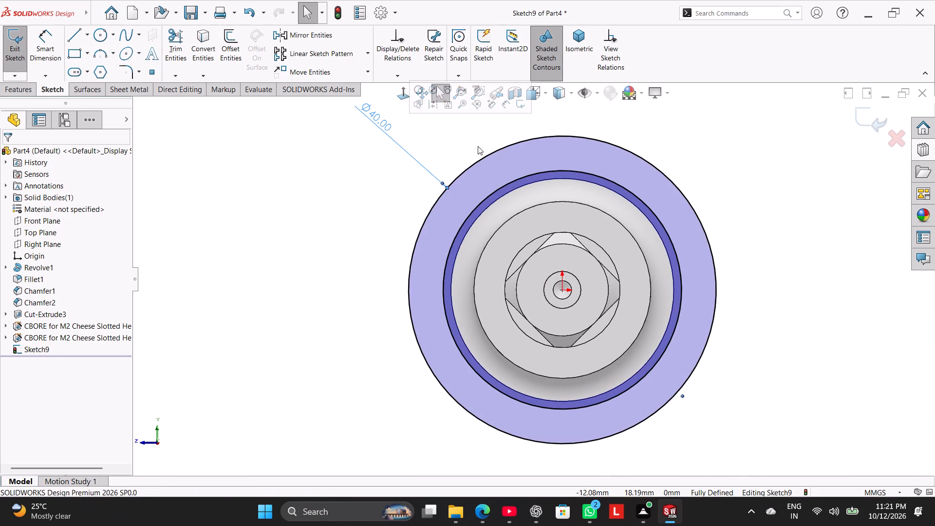
scroll(484, 144, down, 2)
scroll(511, 140, up, 2)
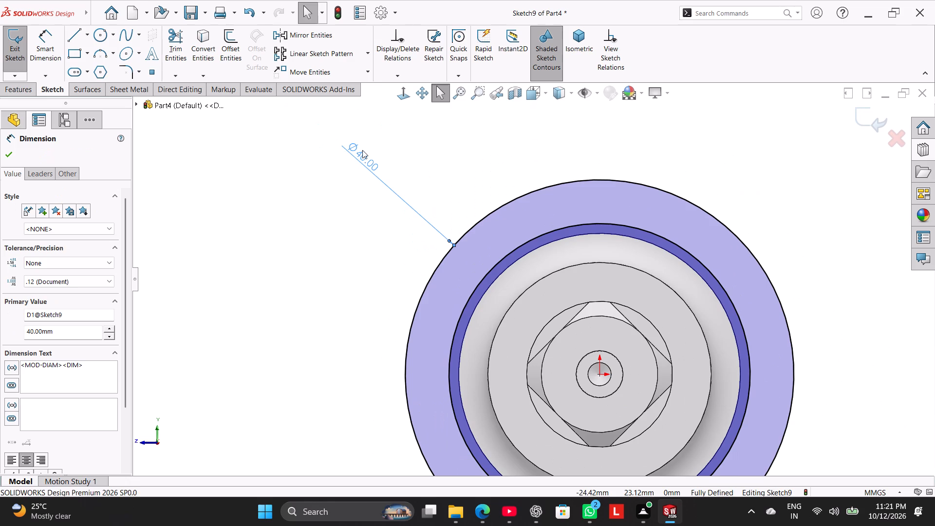
drag(362, 150, 380, 166)
click(331, 188)
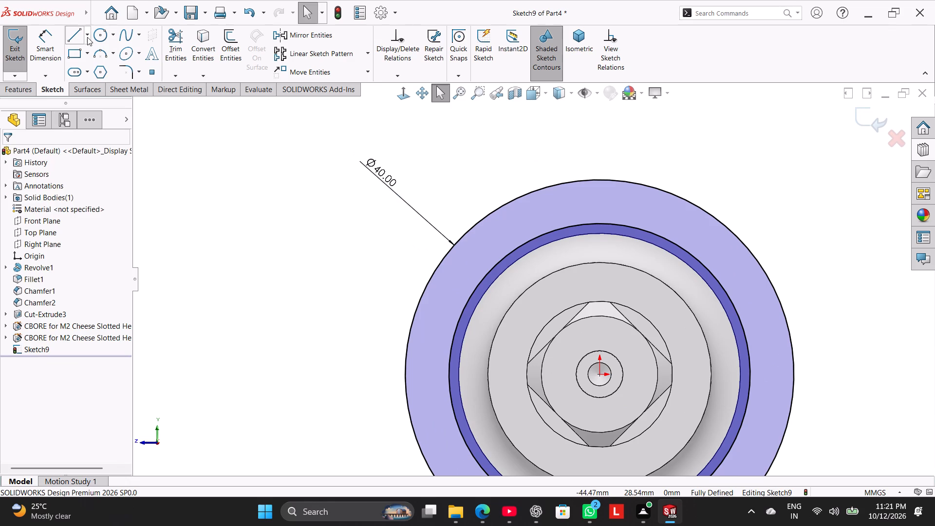
Draw a 20 mm vertical centerline from the origin up to the top of the 40 mm circle.
click(87, 37)
click(100, 63)
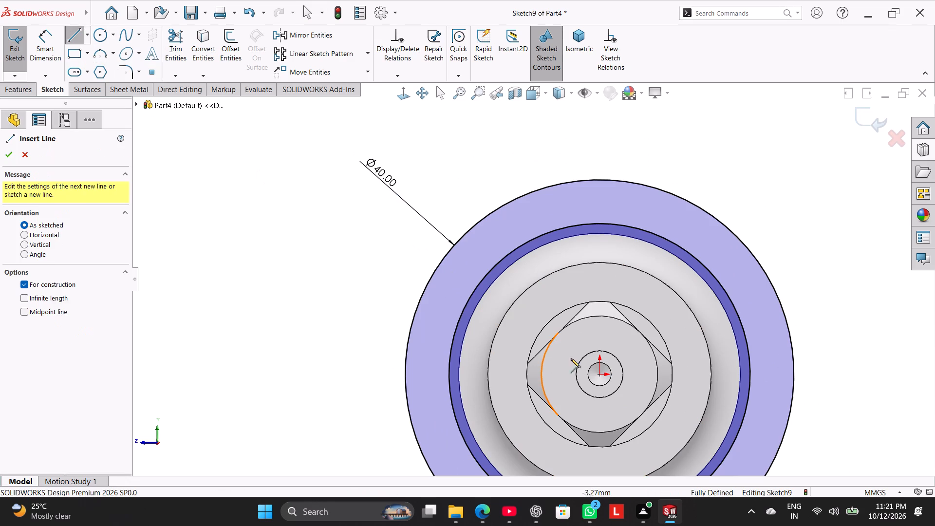
click(600, 373)
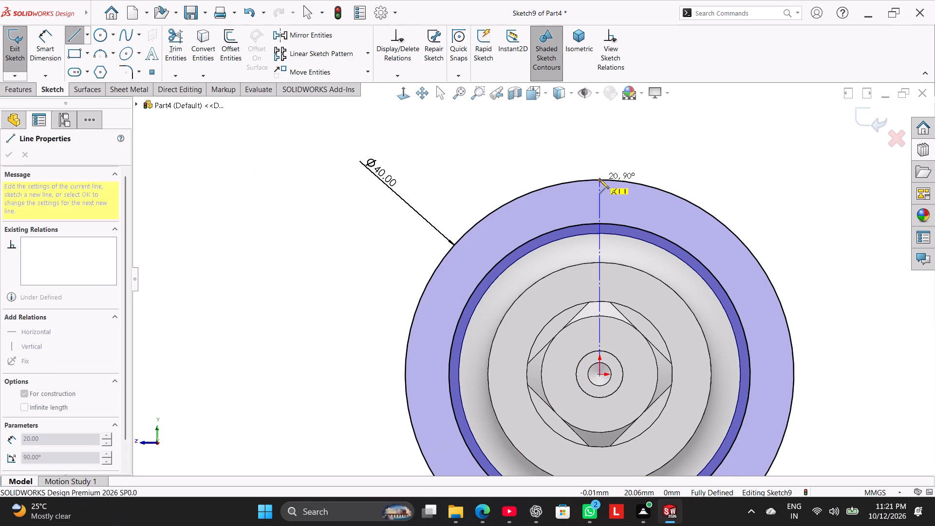
click(599, 179)
right_click(546, 158)
click(565, 165)
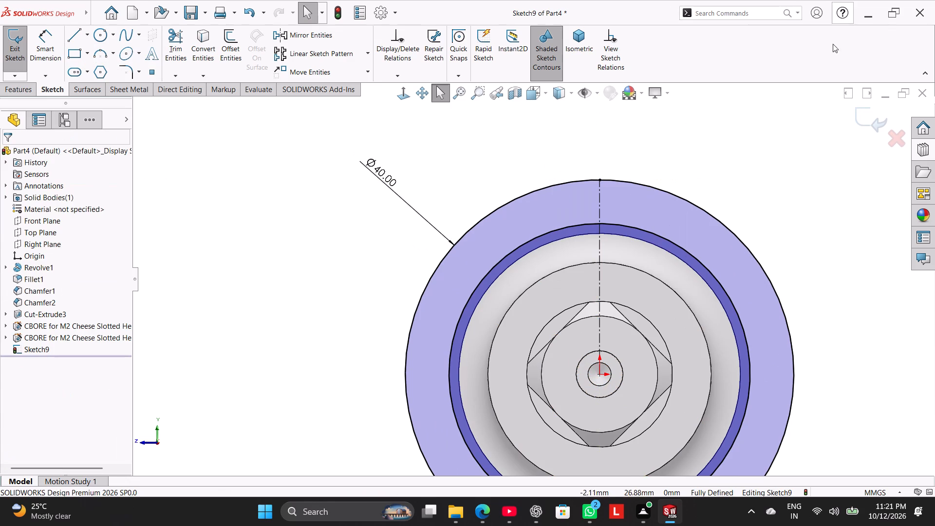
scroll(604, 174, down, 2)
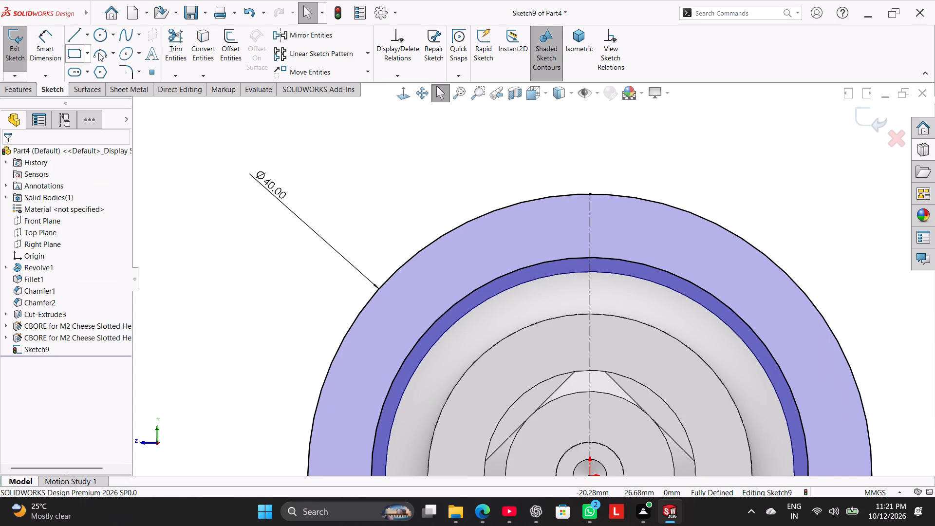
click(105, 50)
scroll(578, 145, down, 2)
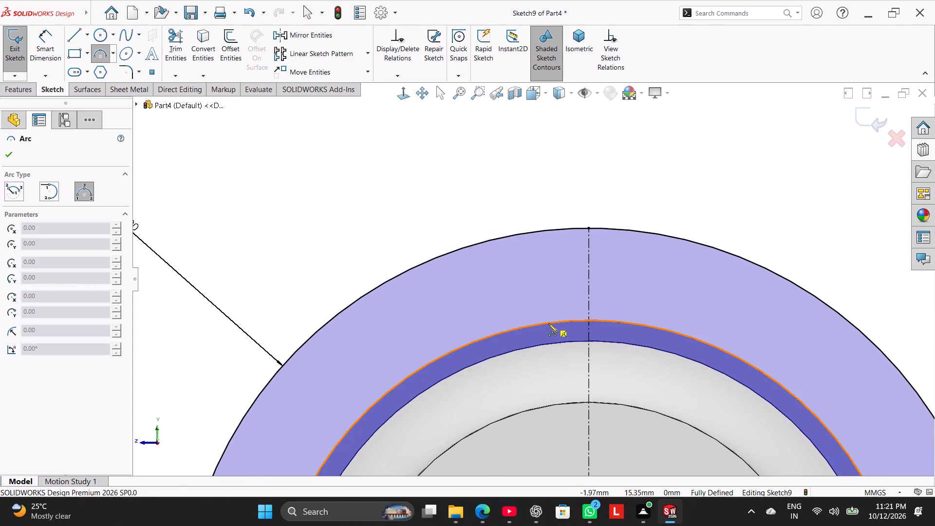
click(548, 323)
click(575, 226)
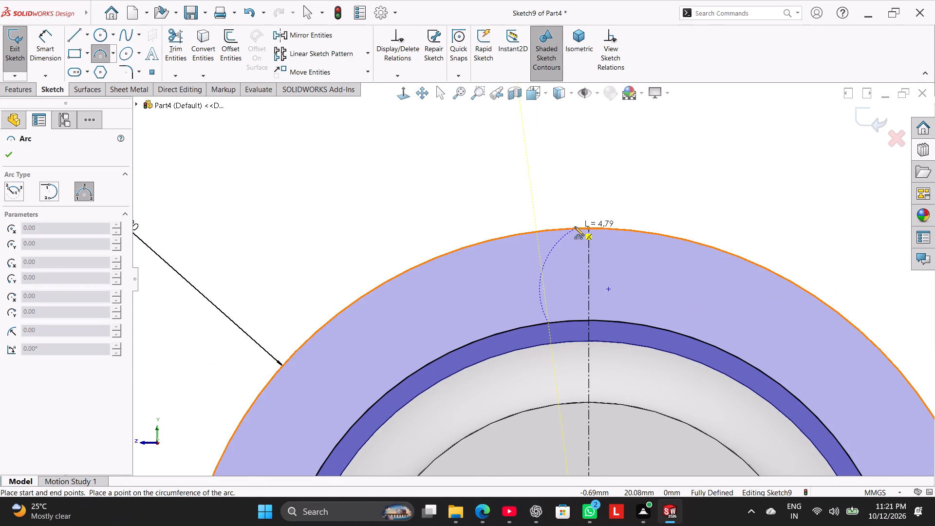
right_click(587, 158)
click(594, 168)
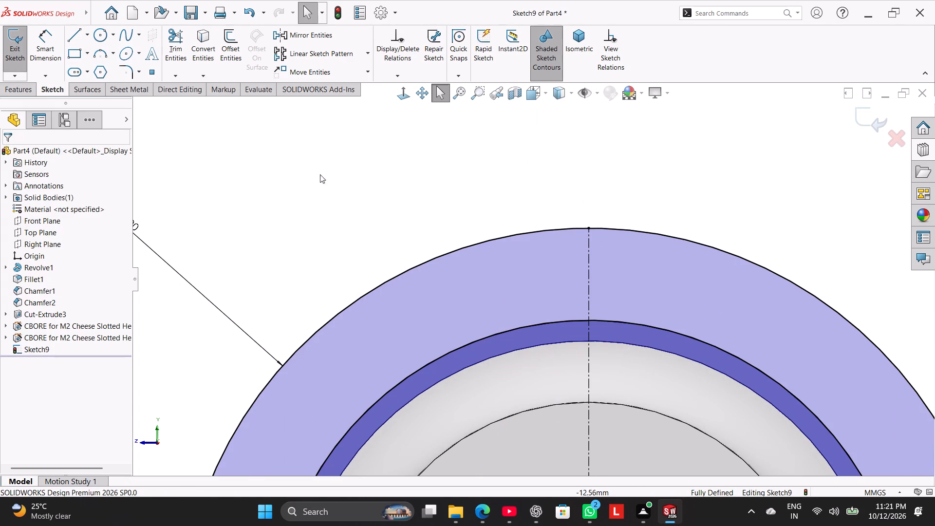
Draw a three-point arc left of the centerline, bulging outward from the 31 mm circle to the 40 mm circle, chord about 5.2 mm.
right_click(213, 146)
click(262, 189)
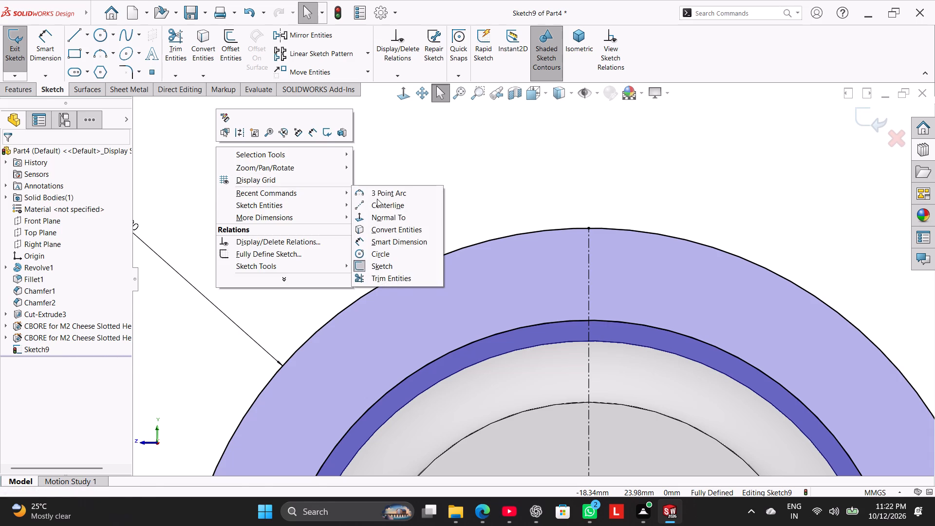
click(382, 192)
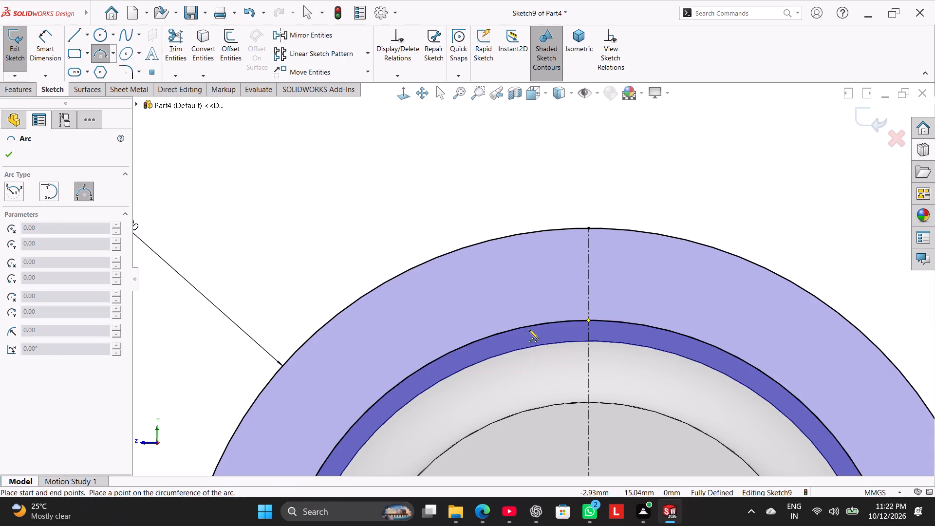
click(530, 326)
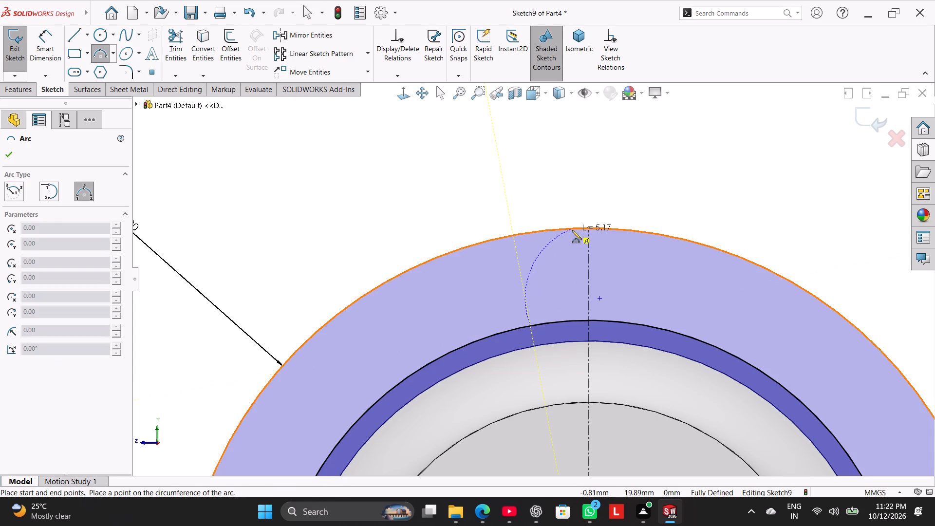
click(572, 230)
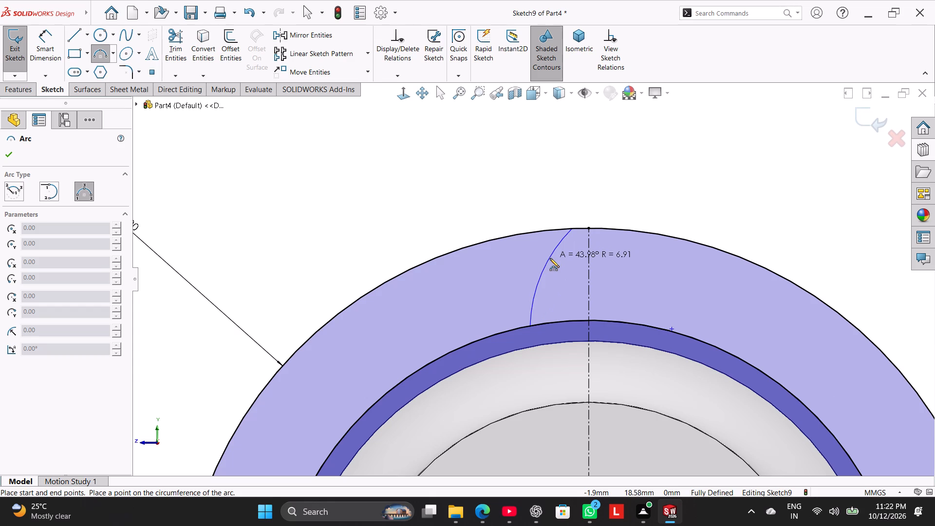
click(548, 256)
right_click(523, 201)
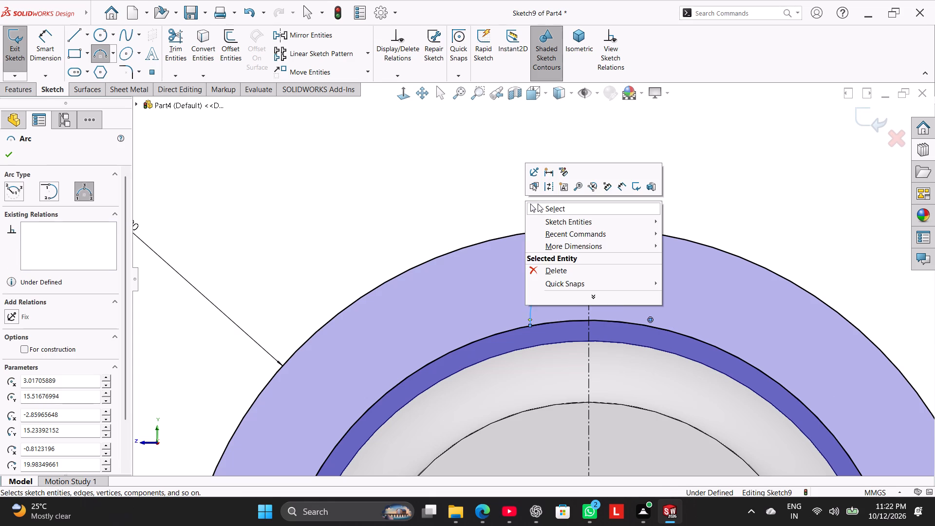
click(539, 204)
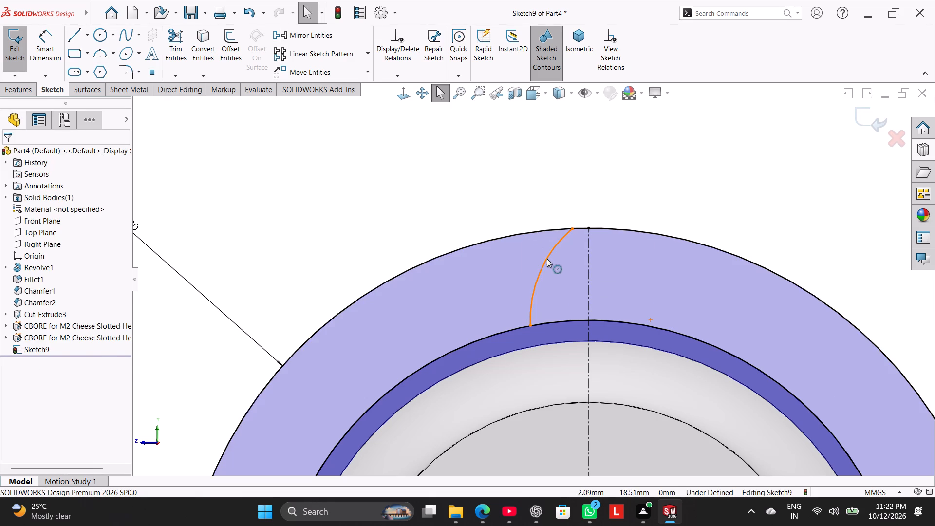
Mirror the tooth flank arc about the vertical centerline.
click(547, 259)
ctrl+click(588, 288)
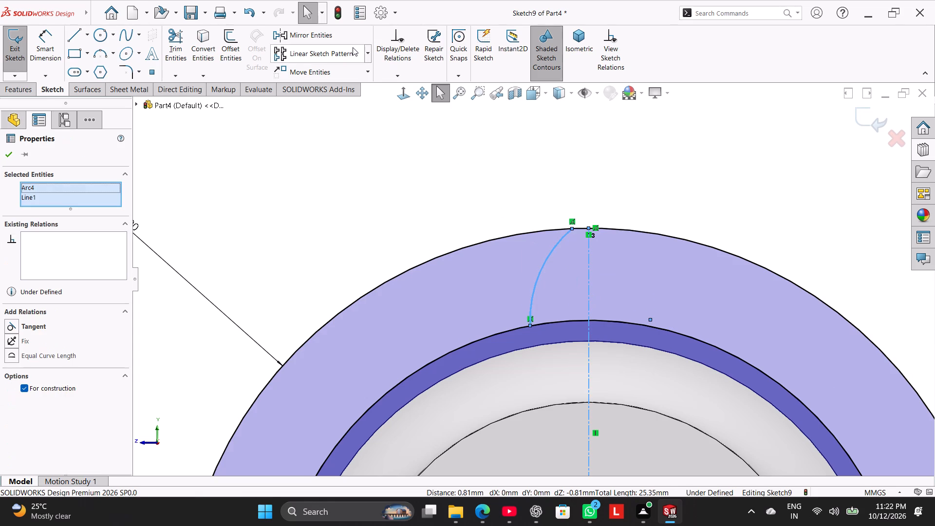
click(351, 43)
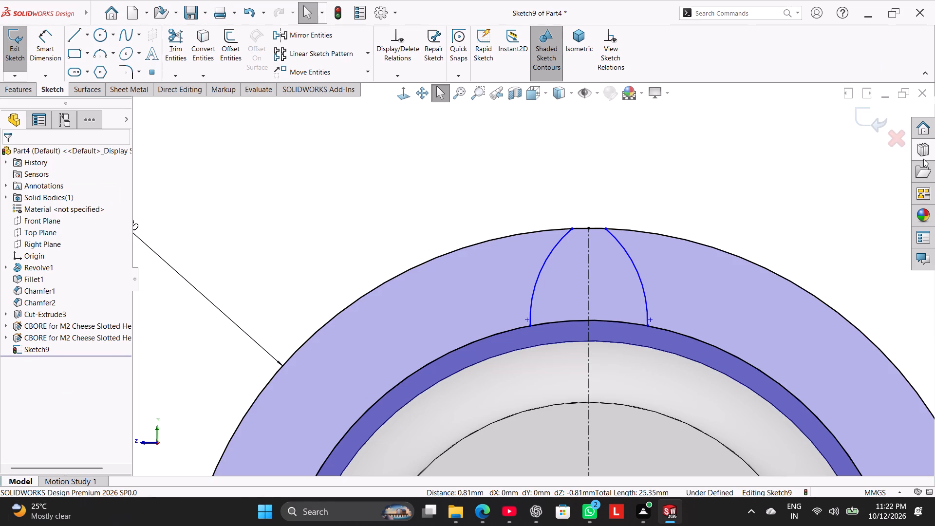
Dimension the left flank arc's lower endpoint 2.07 mm from the vertical centerline.
click(47, 63)
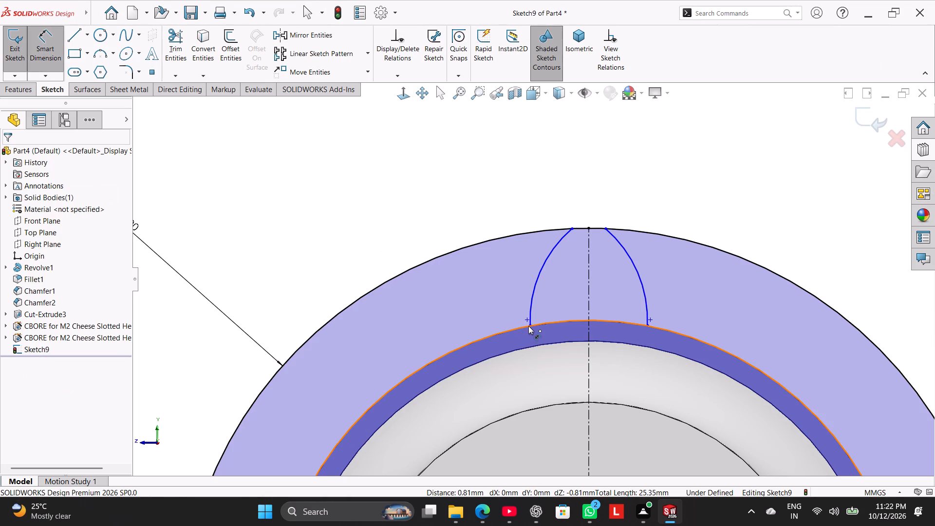
click(528, 326)
click(587, 328)
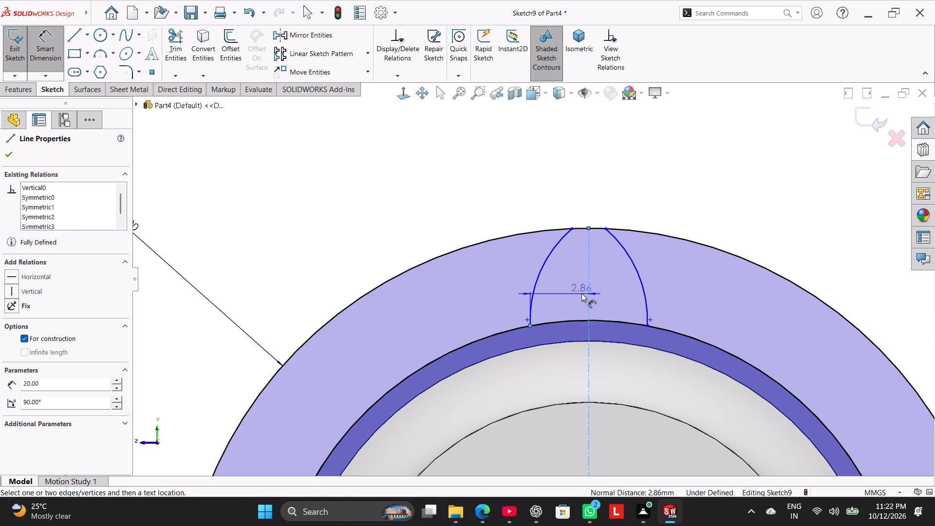
click(567, 357)
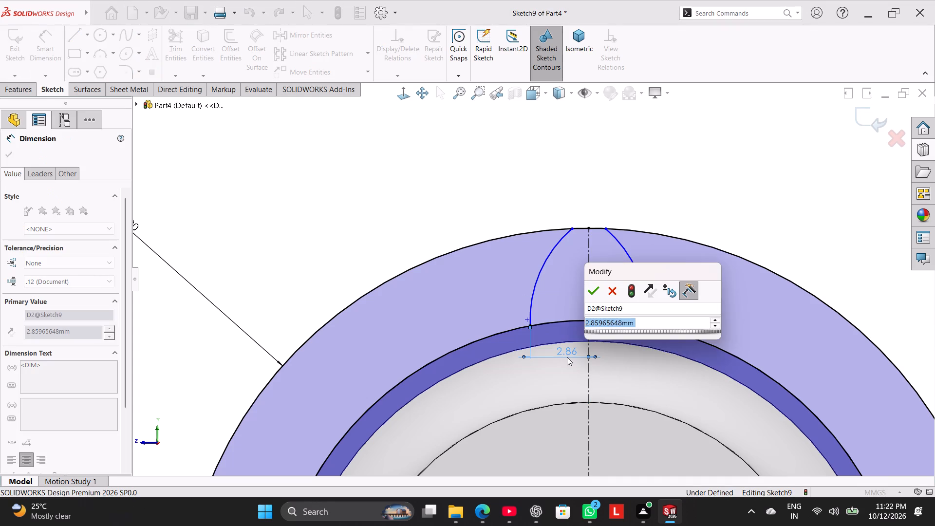
text(2.077)
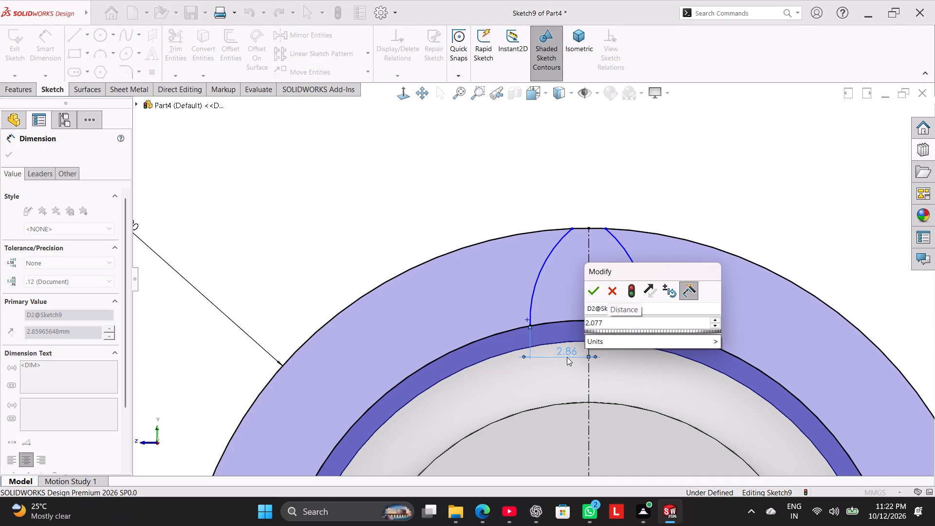
key(BackSpace)
key(Return)
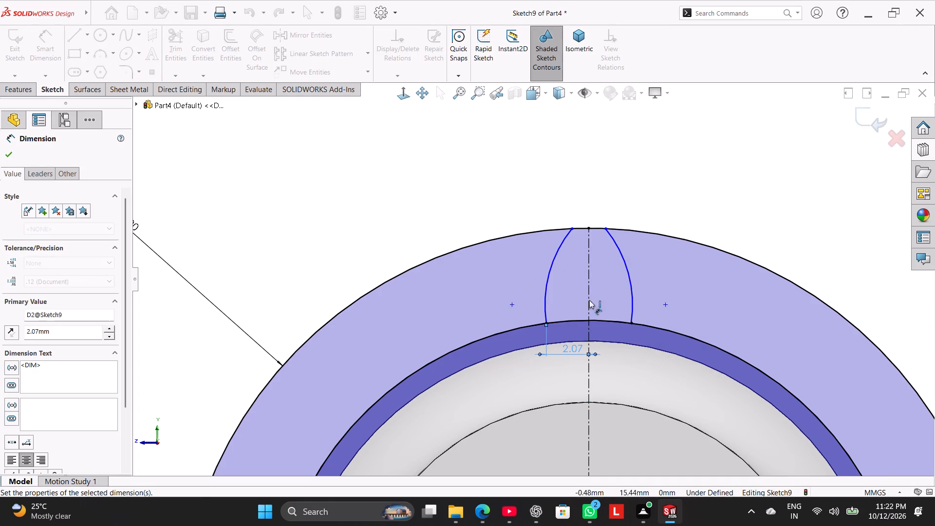
Dimension the left flank arc's upper endpoint 0.57 mm horizontally from the centerline's top point.
click(590, 226)
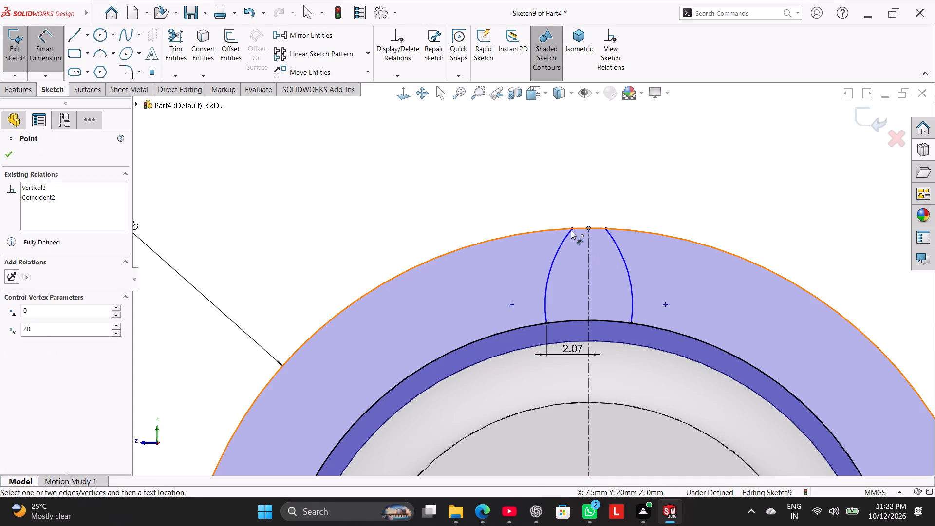
click(571, 230)
click(580, 197)
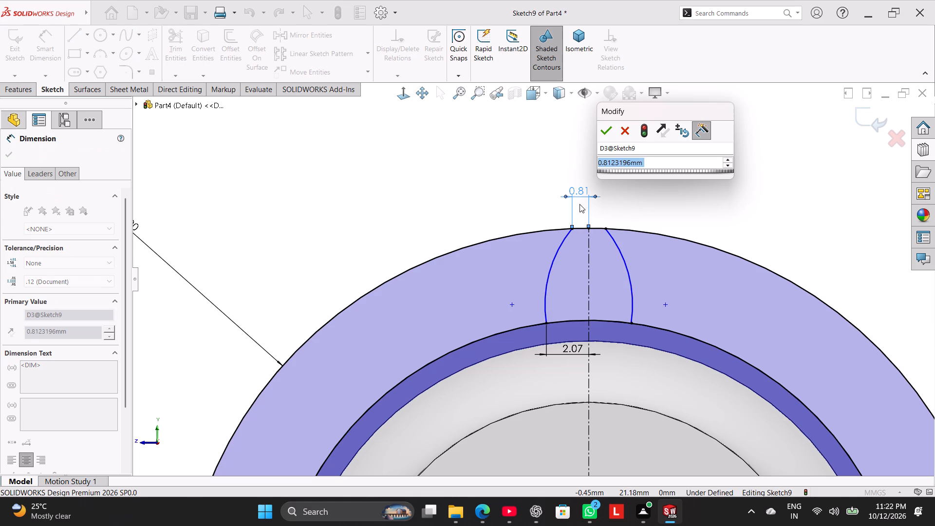
text(0.57)
key(Return)
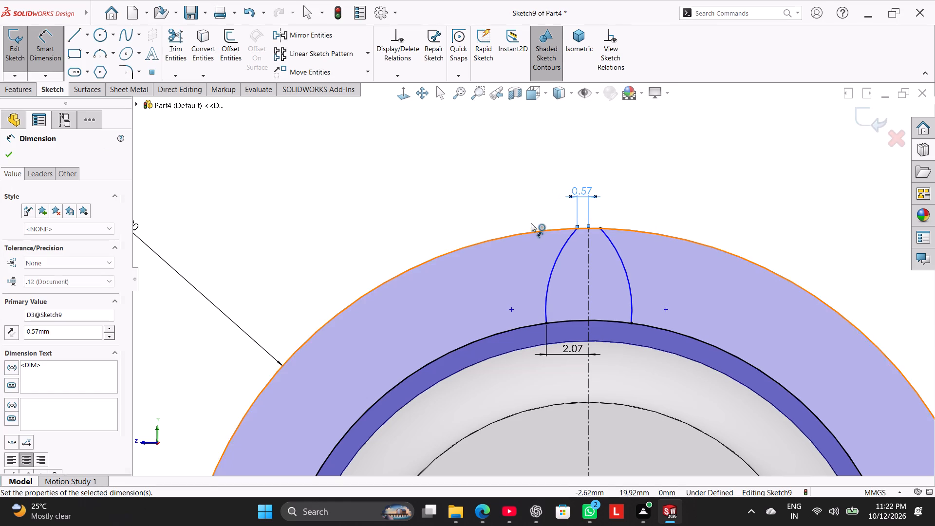
right_click(514, 201)
click(489, 212)
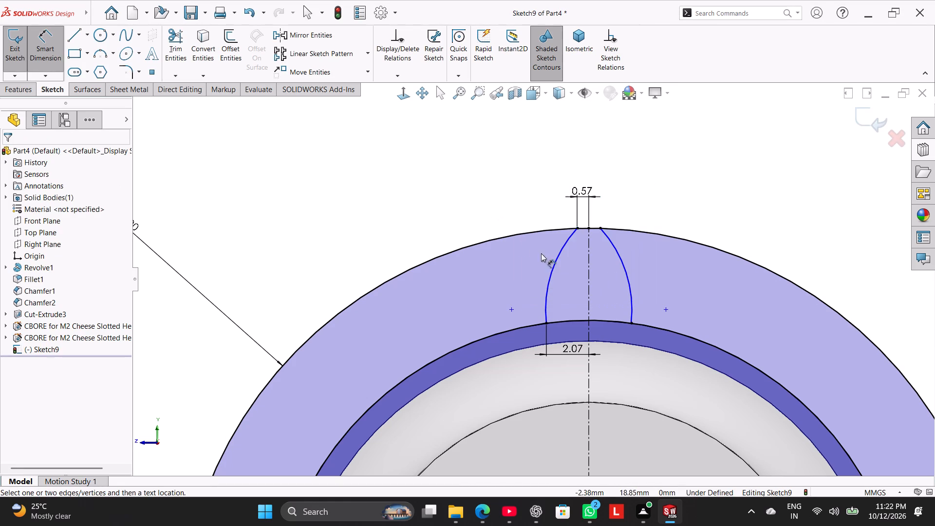
Dimension the left flank arc with a radius of 10 mm.
click(553, 270)
click(495, 256)
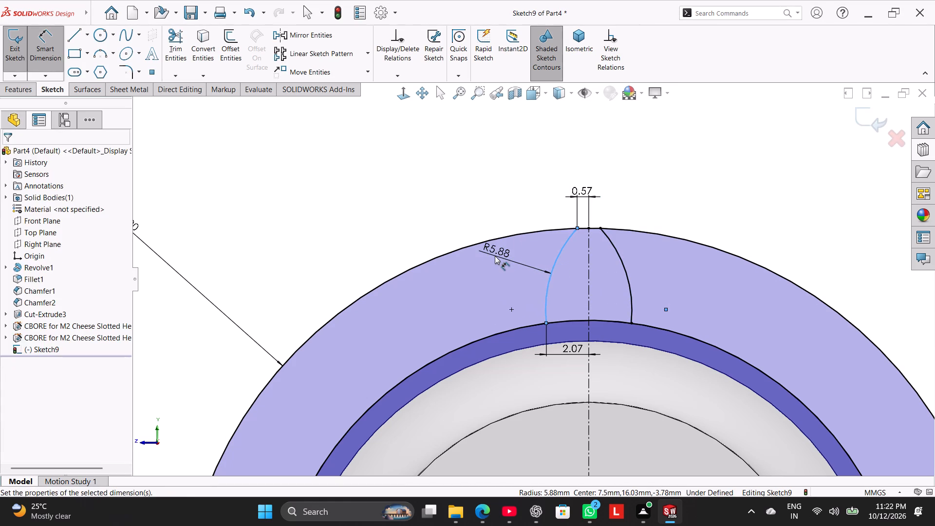
text(10)
key(Return)
right_click(479, 220)
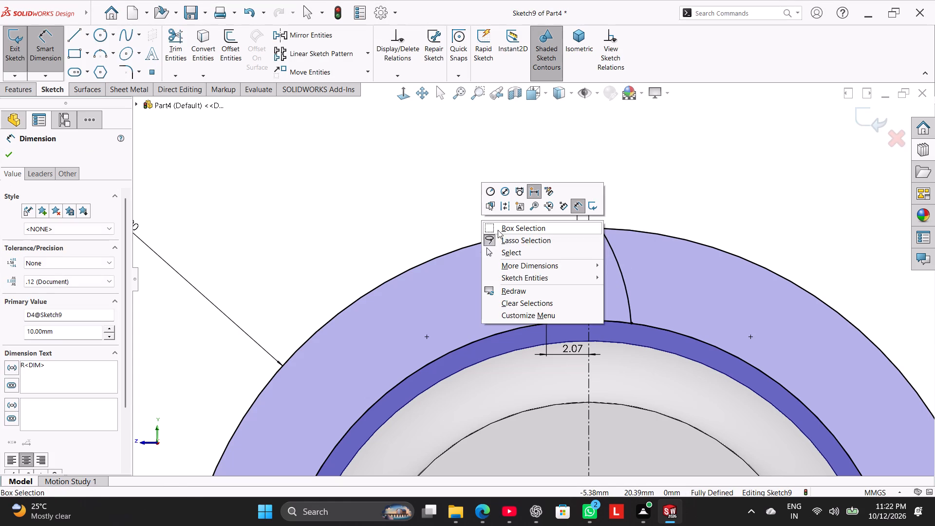
click(509, 255)
Trim the 40 mm and 31 mm circles outside the flank arcs, leaving only the closed tooth profile.
click(178, 52)
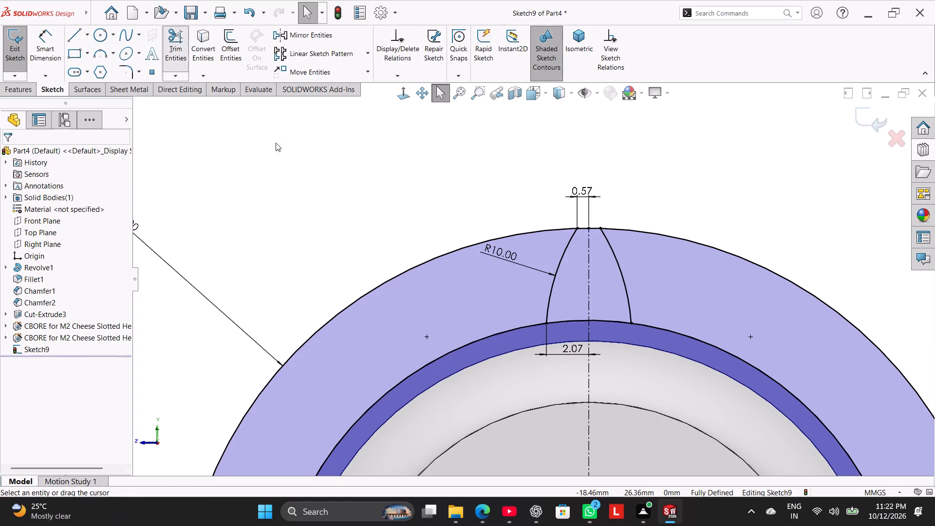
drag(429, 206, 451, 276)
drag(456, 308, 472, 355)
scroll(357, 240, up, 3)
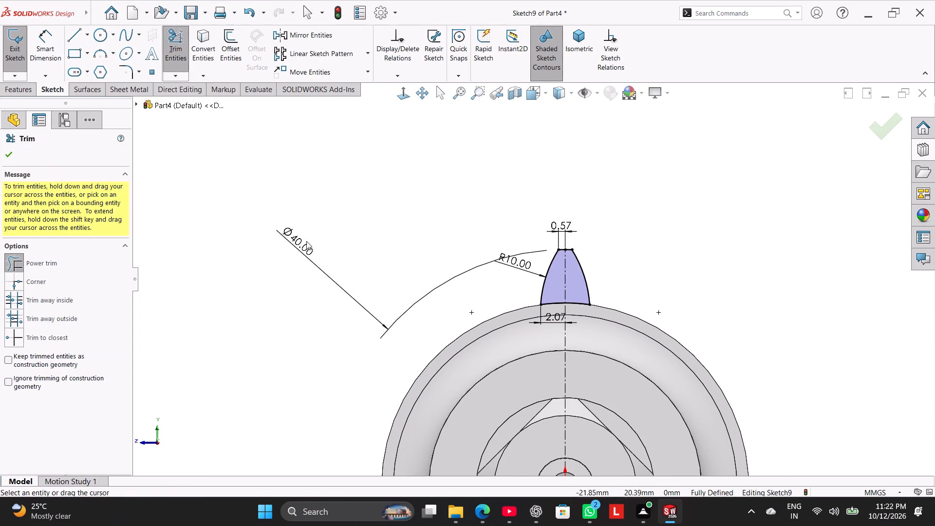
drag(307, 239, 363, 212)
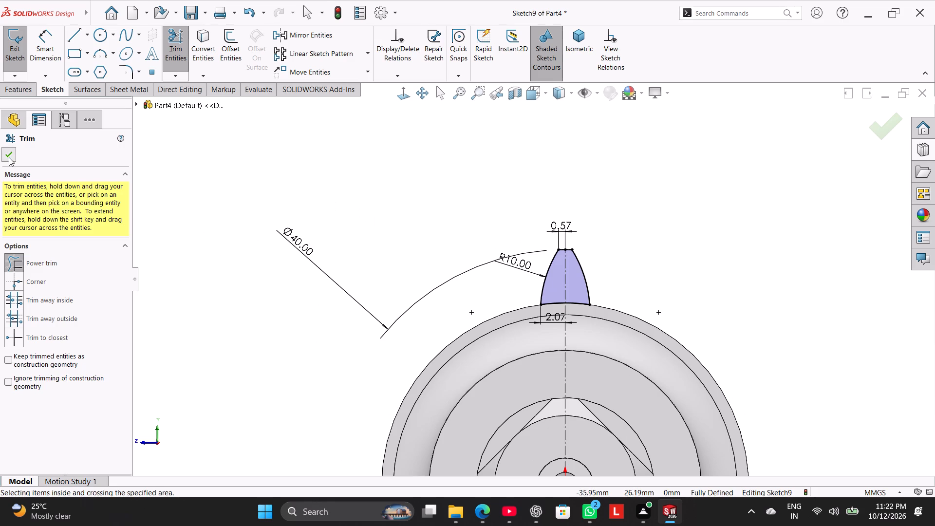
click(9, 157)
Reposition the 40 mm diameter dimension just above the tooth tip, beside the 0.57 mm dimension.
drag(288, 238, 418, 186)
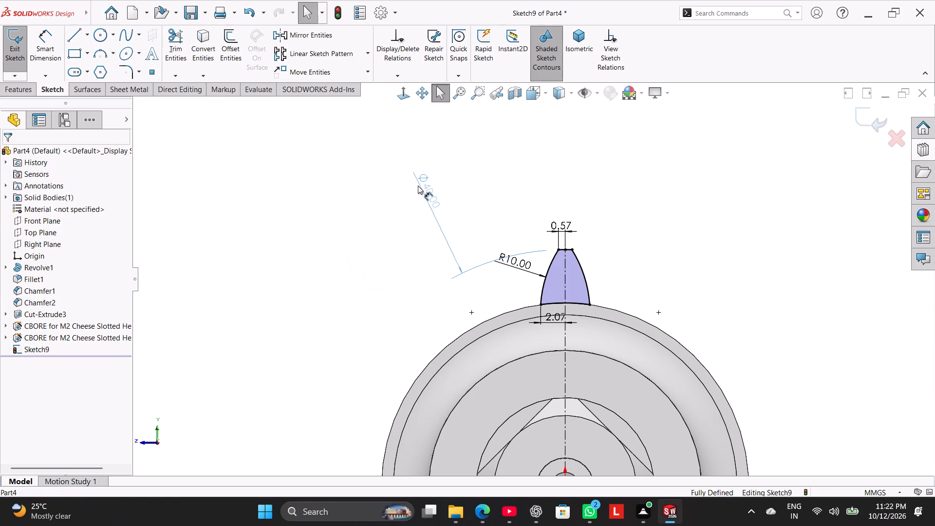
drag(418, 186, 570, 186)
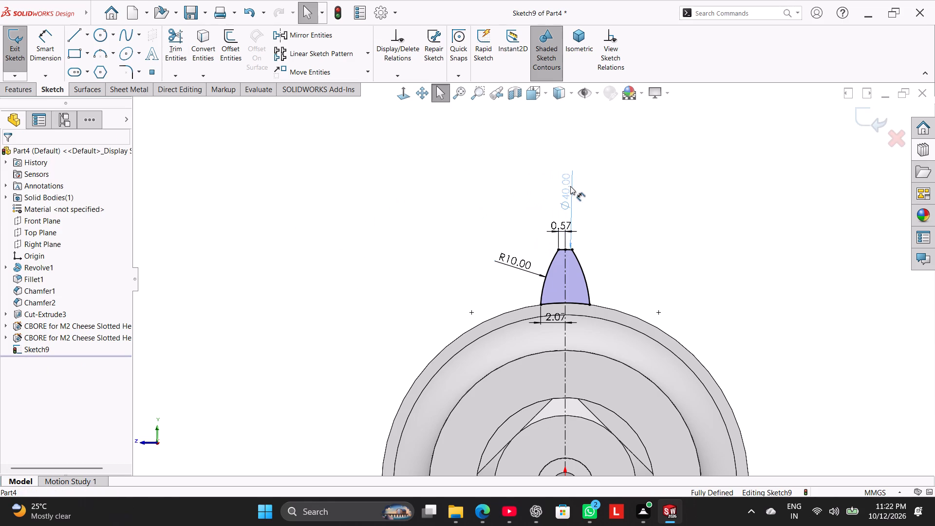
drag(570, 186, 587, 196)
click(368, 232)
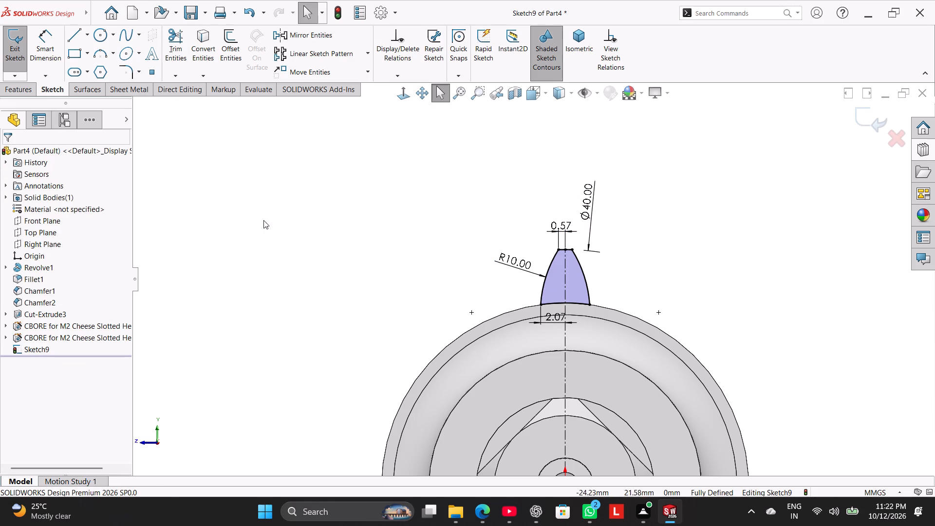
Extrude the tooth profile in the reversed direction along the collar, Up To Surface at the collar's opposite end face, merging the result.
click(13, 86)
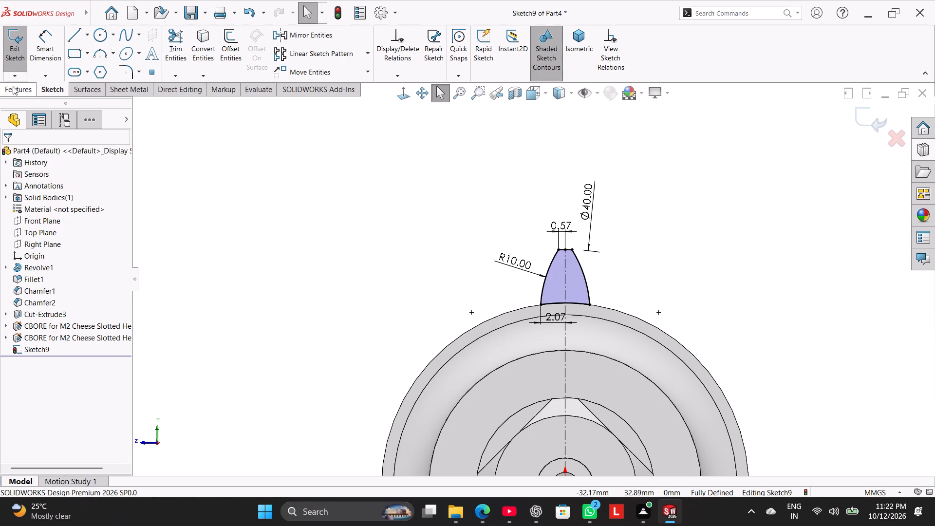
drag(16, 43, 22, 50)
middle_drag(244, 260, 279, 294)
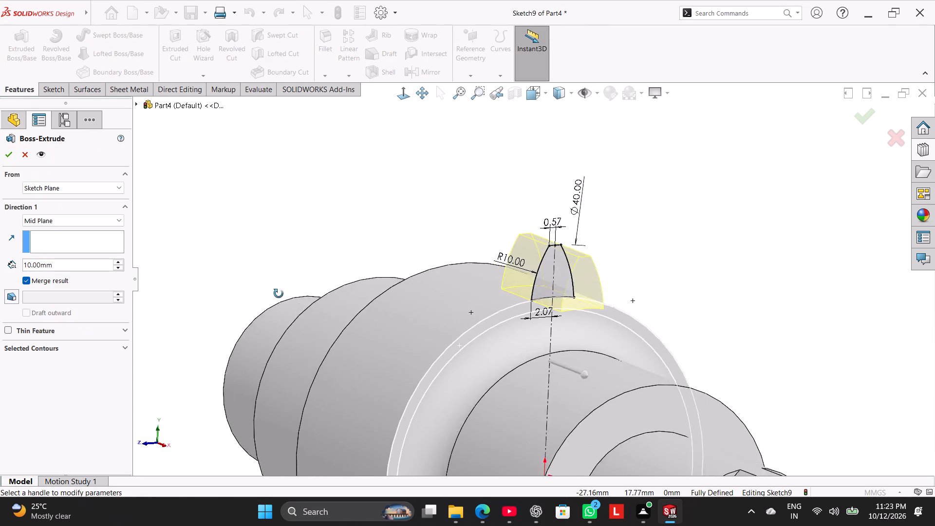
middle_drag(279, 294, 278, 356)
click(90, 219)
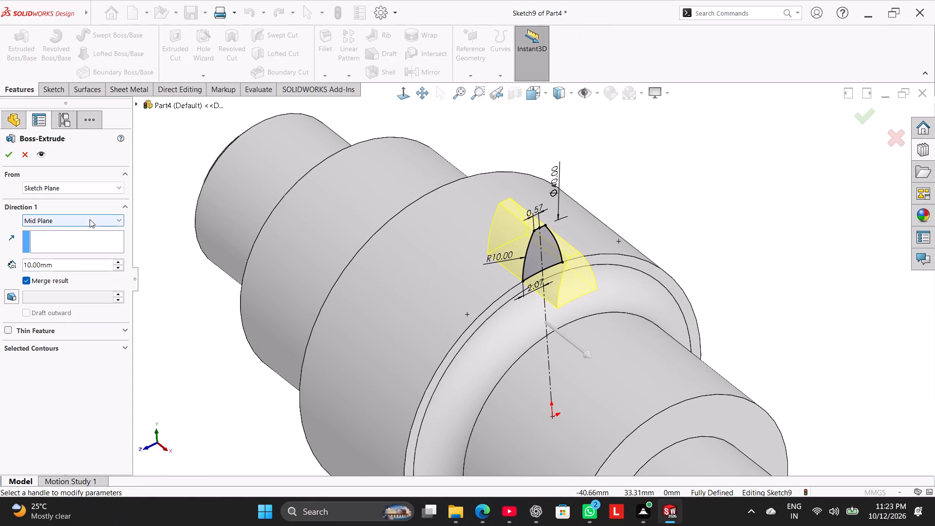
click(86, 230)
click(86, 224)
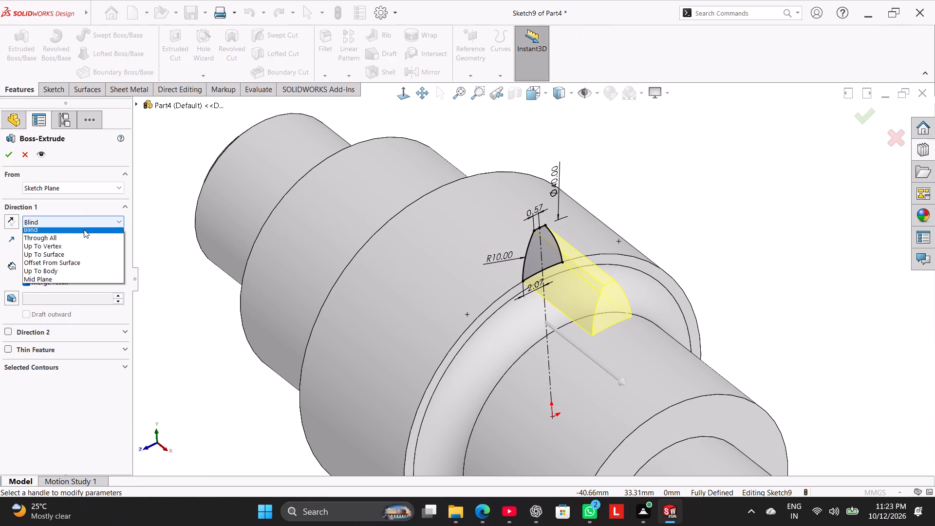
click(82, 241)
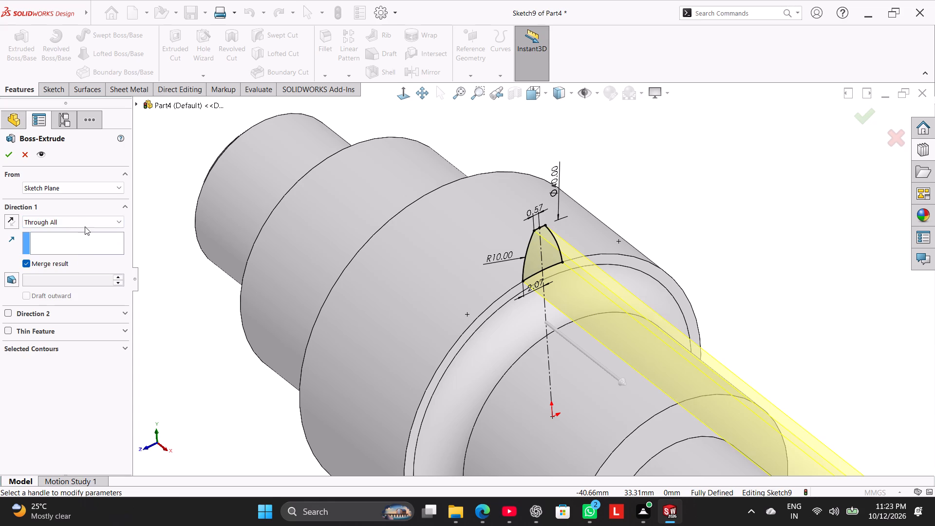
click(85, 224)
click(83, 255)
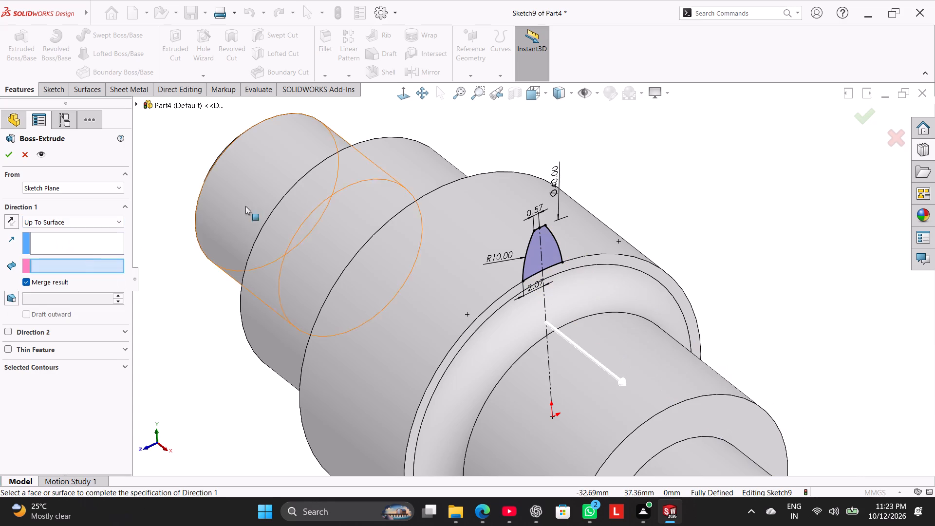
scroll(365, 162, up, 2)
middle_drag(473, 162, 515, 254)
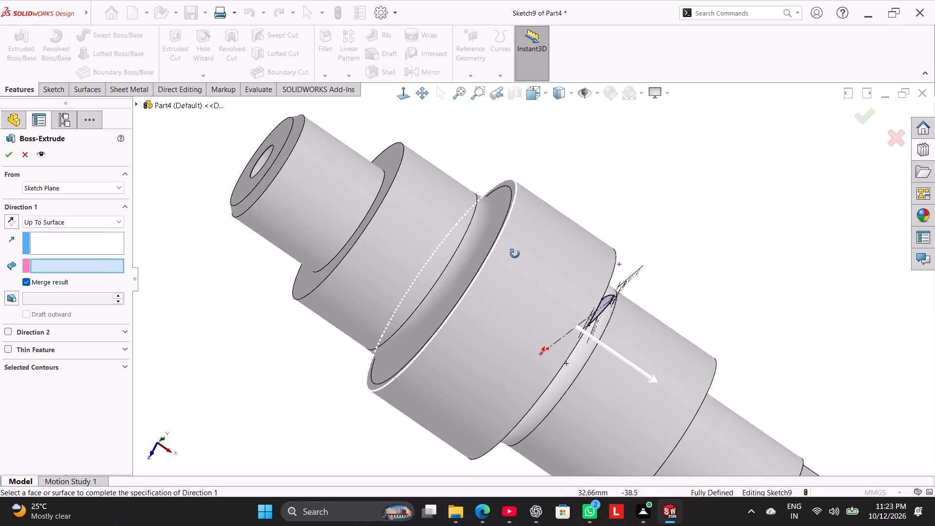
middle_drag(515, 254, 513, 265)
click(12, 225)
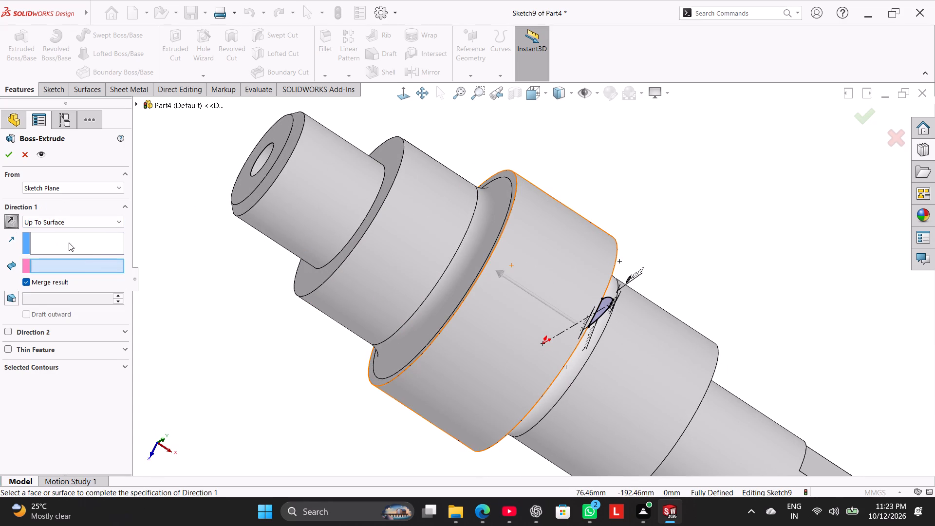
middle_drag(630, 197, 654, 227)
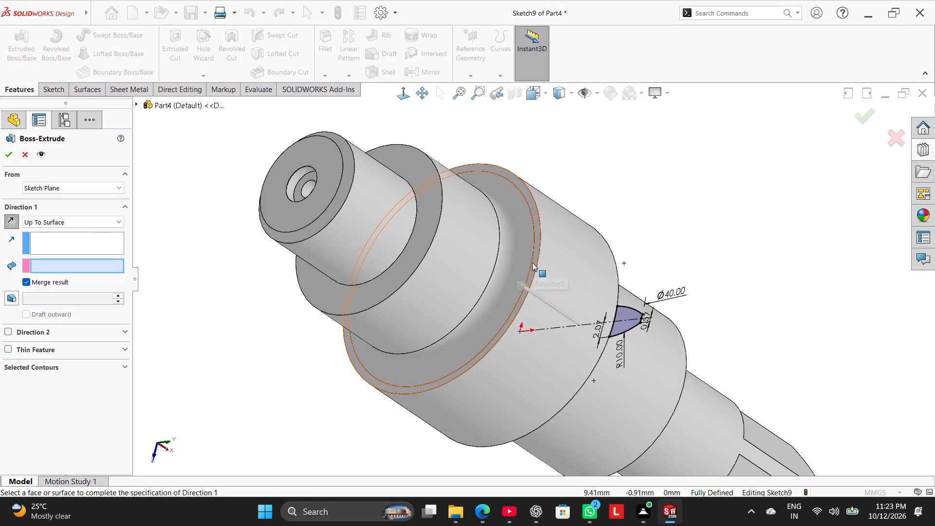
click(532, 263)
middle_drag(276, 395, 211, 262)
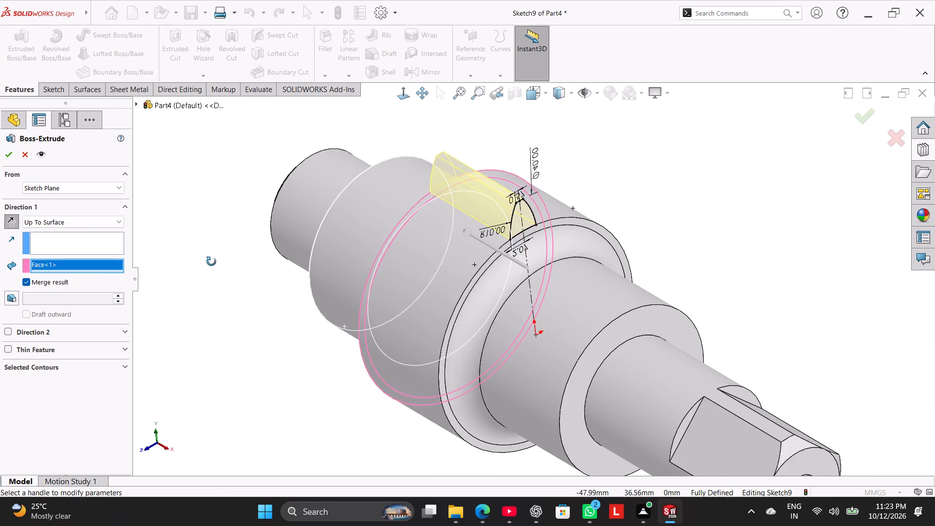
middle_drag(211, 262, 206, 258)
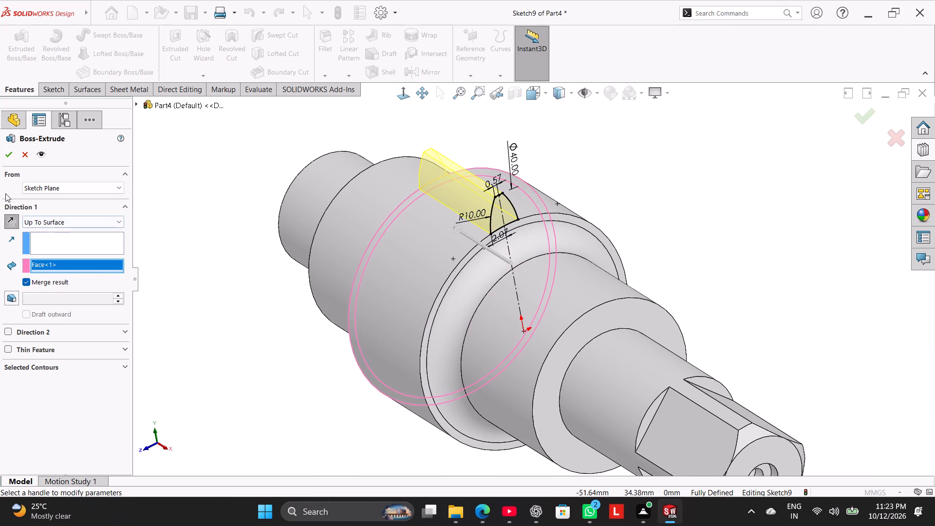
click(8, 151)
drag(282, 346, 282, 353)
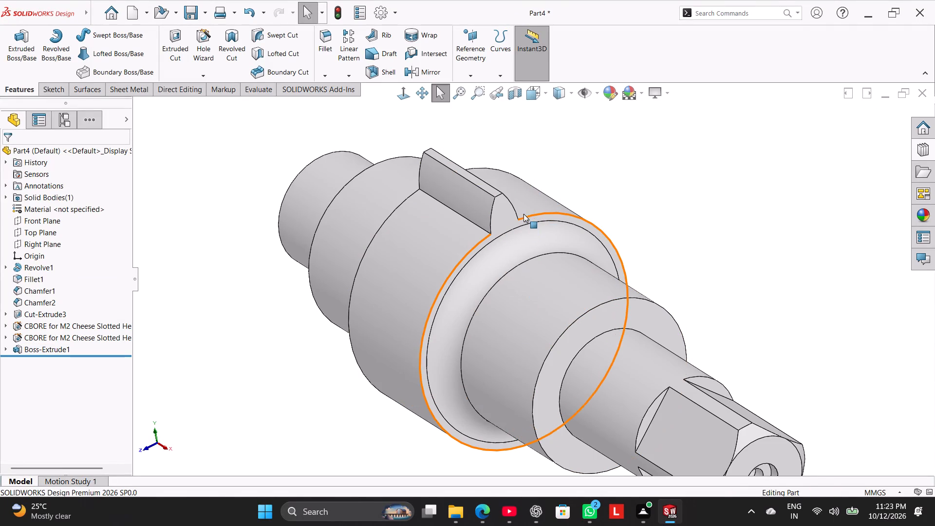
Chamfer the tip edges at both ends of the gear tooth with a symmetric Distance-Distance chamfer of 1 mm.
scroll(534, 193, down, 4)
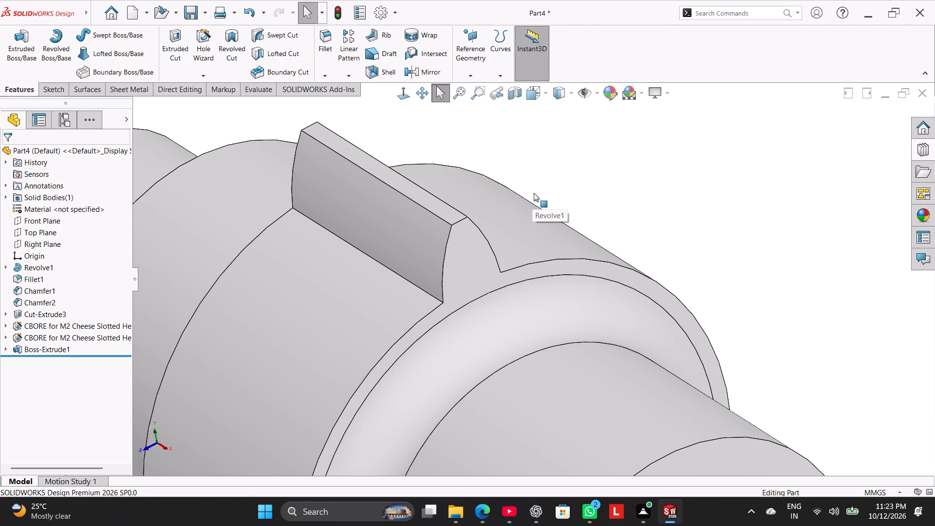
scroll(534, 193, up, 5)
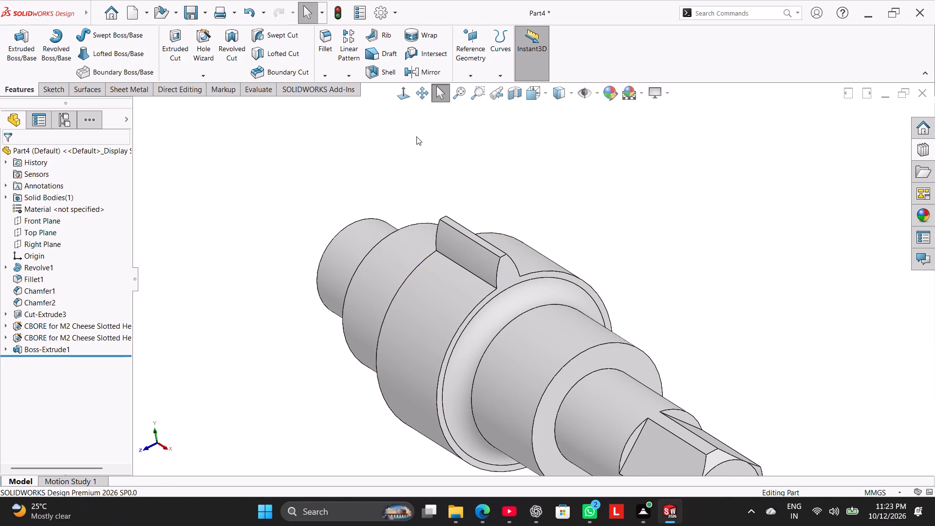
click(327, 78)
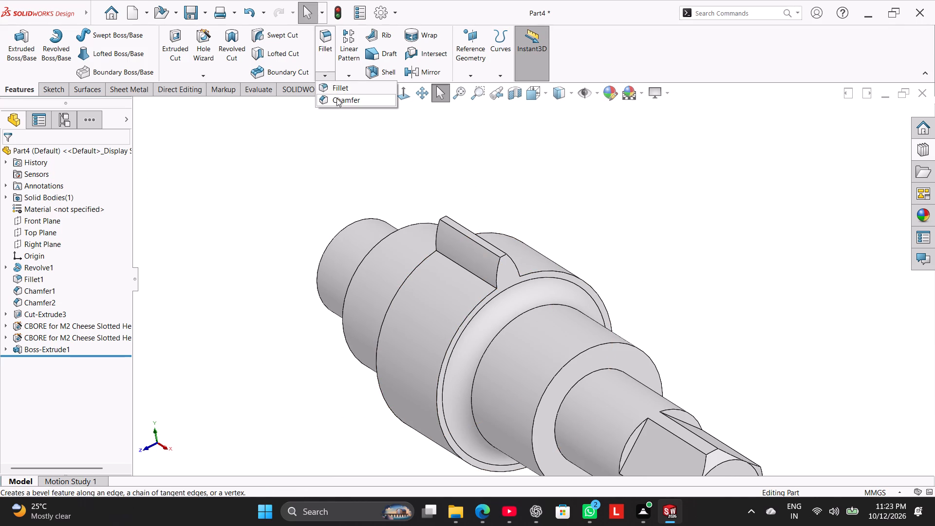
click(337, 98)
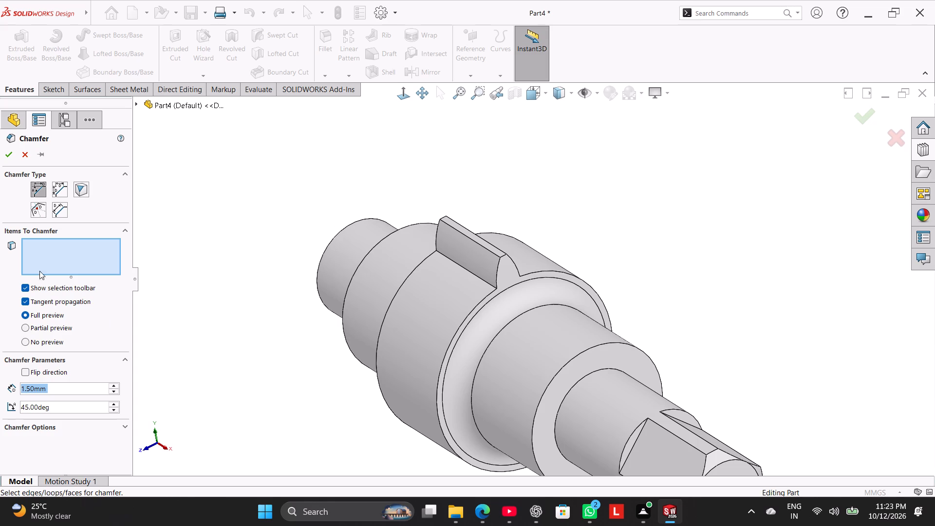
click(62, 191)
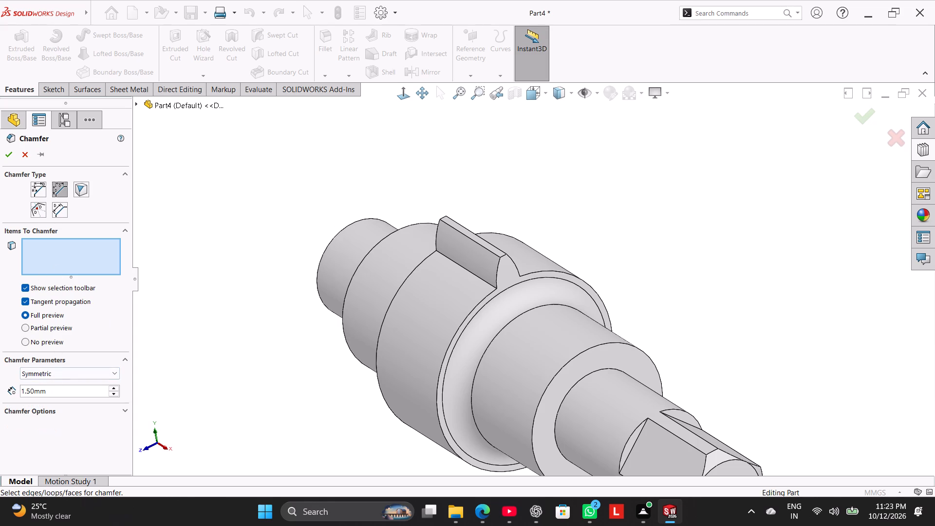
double_click(59, 389)
key(1)
key(Return)
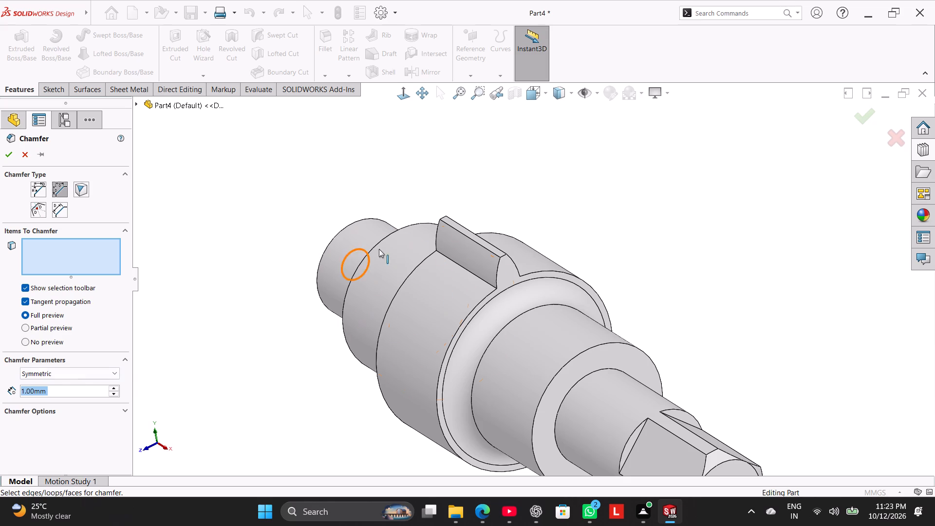
click(505, 253)
middle_drag(476, 160, 516, 208)
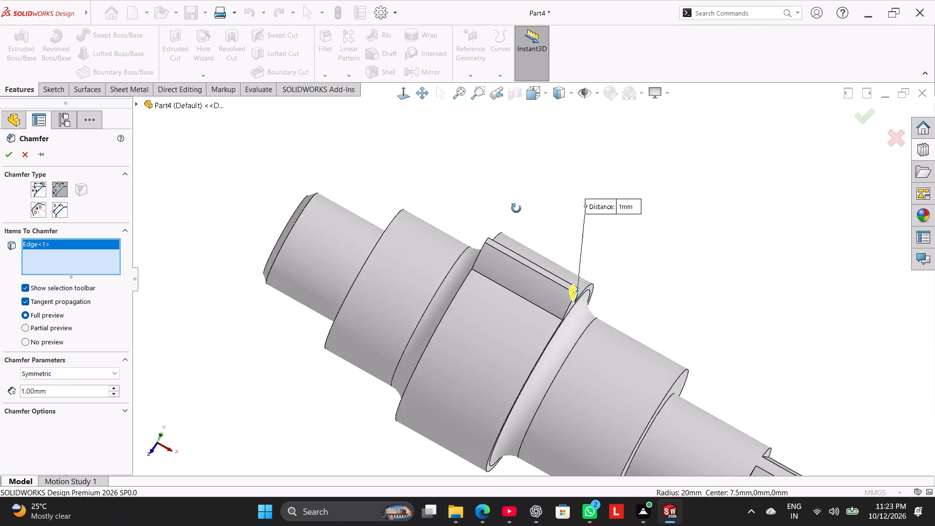
middle_drag(516, 208, 538, 267)
click(529, 290)
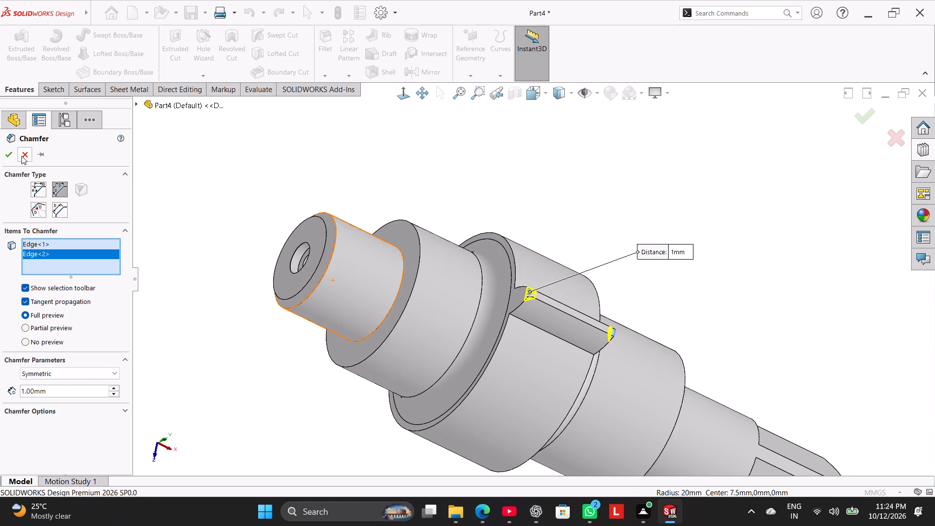
click(14, 152)
click(174, 291)
right_drag(258, 362, 439, 217)
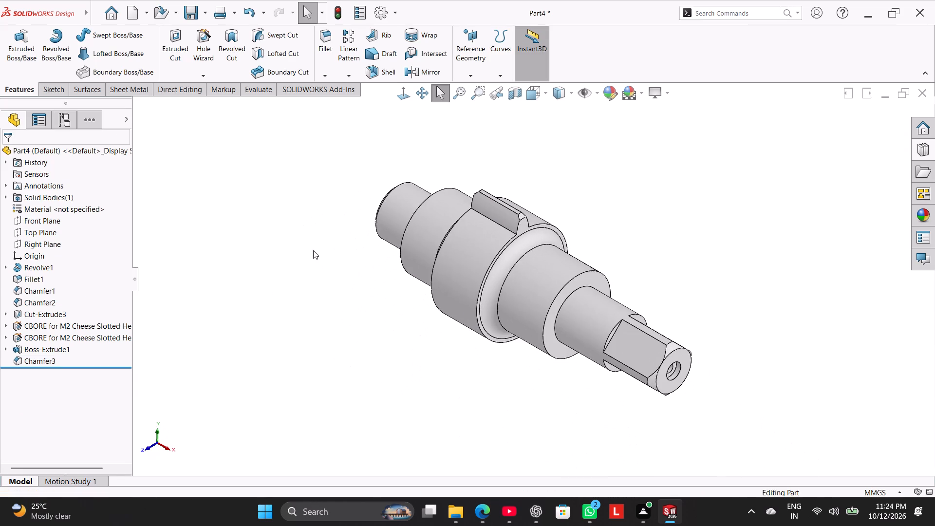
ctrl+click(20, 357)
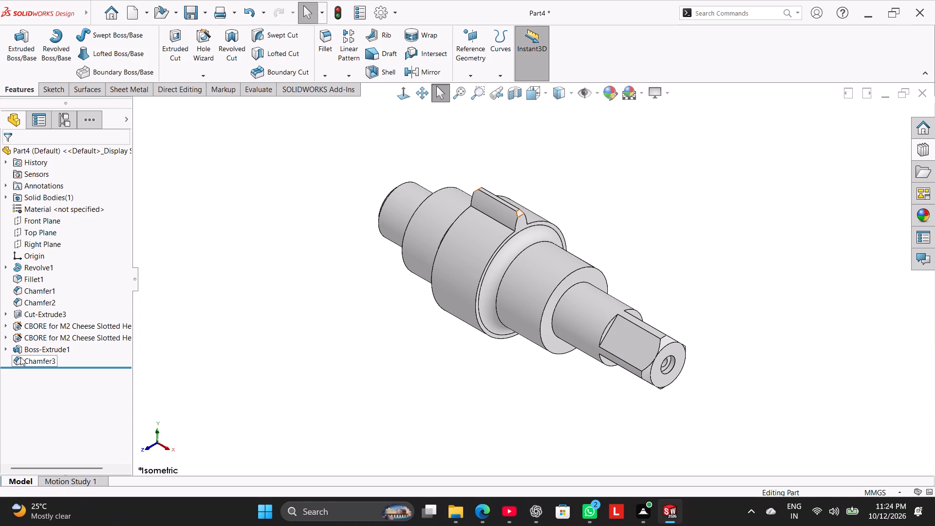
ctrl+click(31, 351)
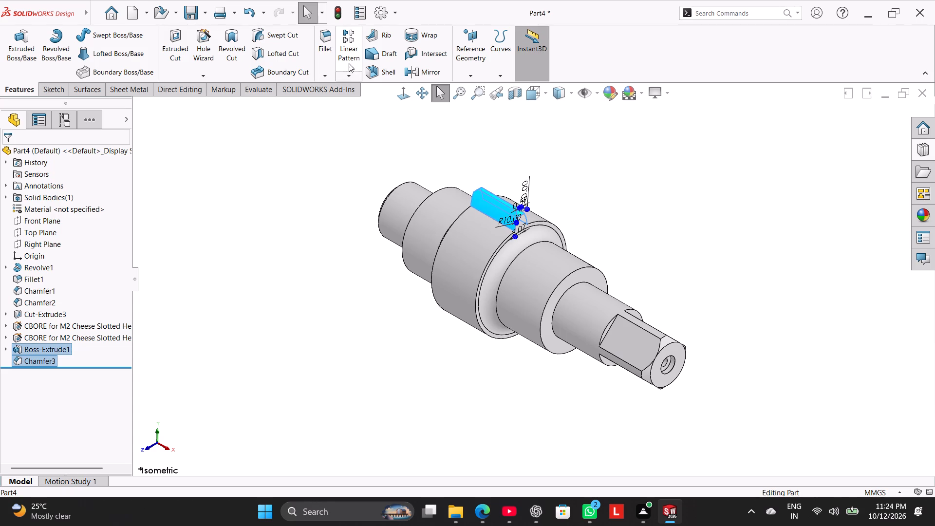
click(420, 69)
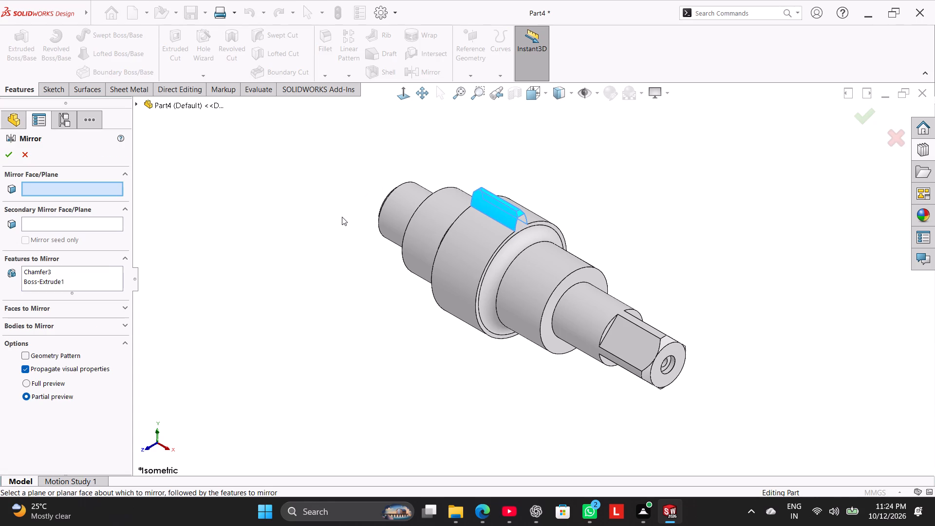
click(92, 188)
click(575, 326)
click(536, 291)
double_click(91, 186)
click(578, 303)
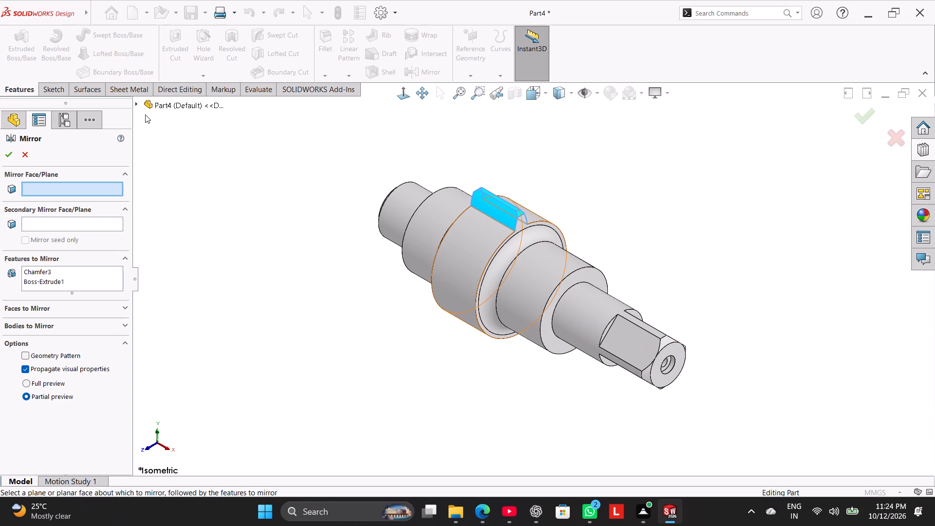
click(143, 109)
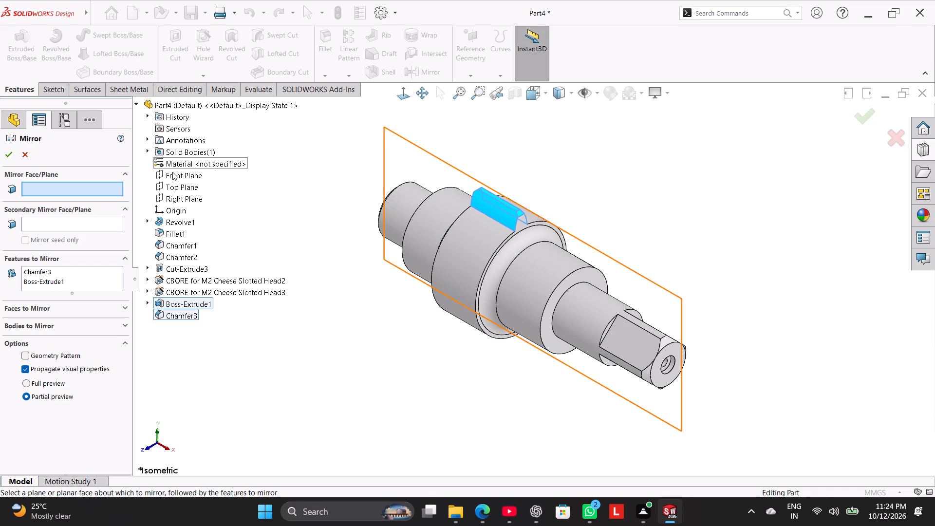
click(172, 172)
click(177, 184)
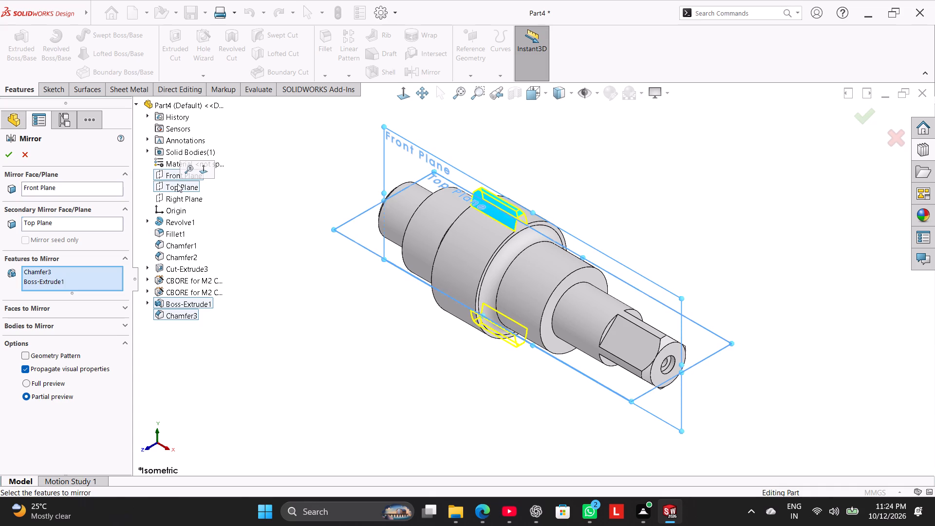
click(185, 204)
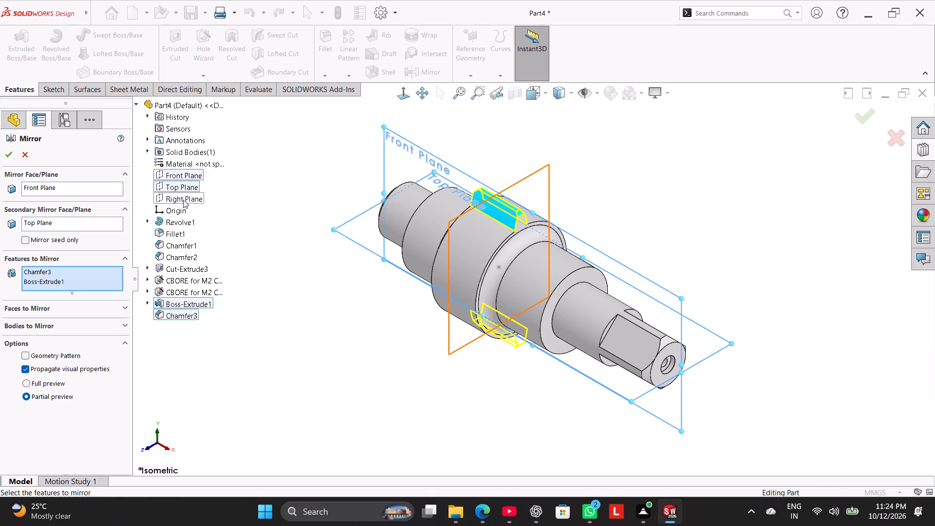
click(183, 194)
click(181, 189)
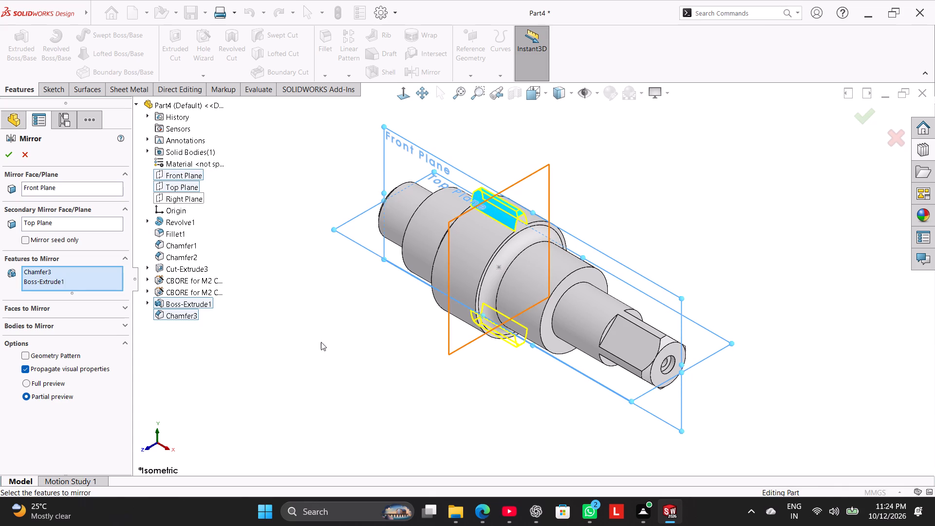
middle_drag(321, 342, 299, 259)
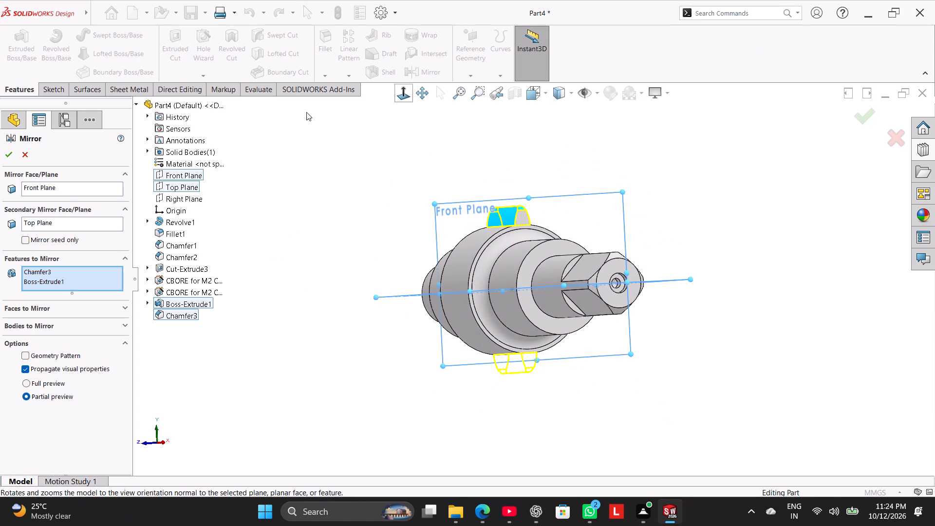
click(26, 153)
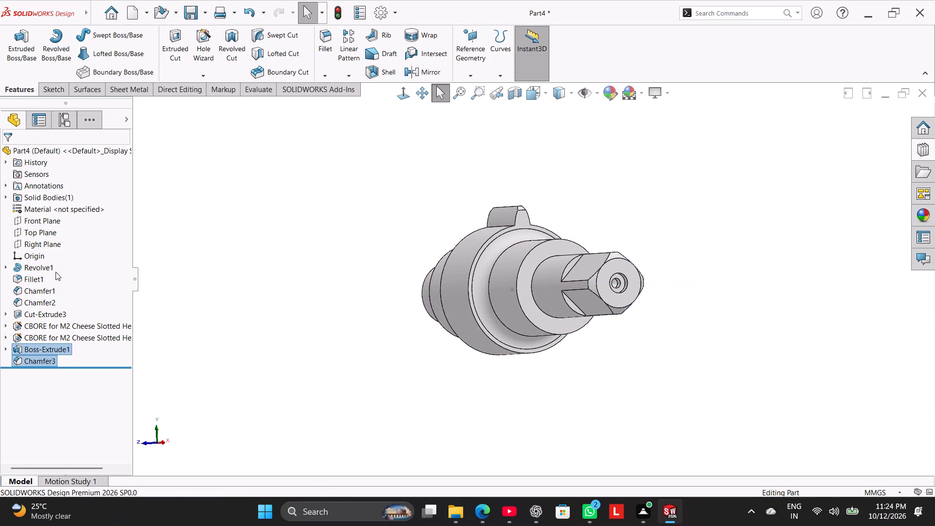
Circularly pattern the tooth extrusion and its chamfer about the shaft's cylindrical face, with 18 equally spaced instances over 360 degrees.
click(358, 72)
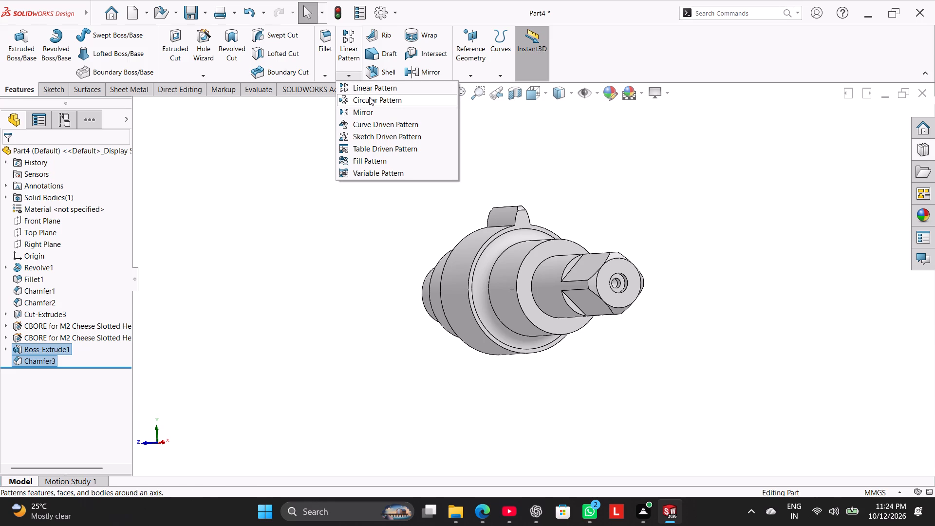
click(370, 97)
middle_drag(331, 170, 345, 226)
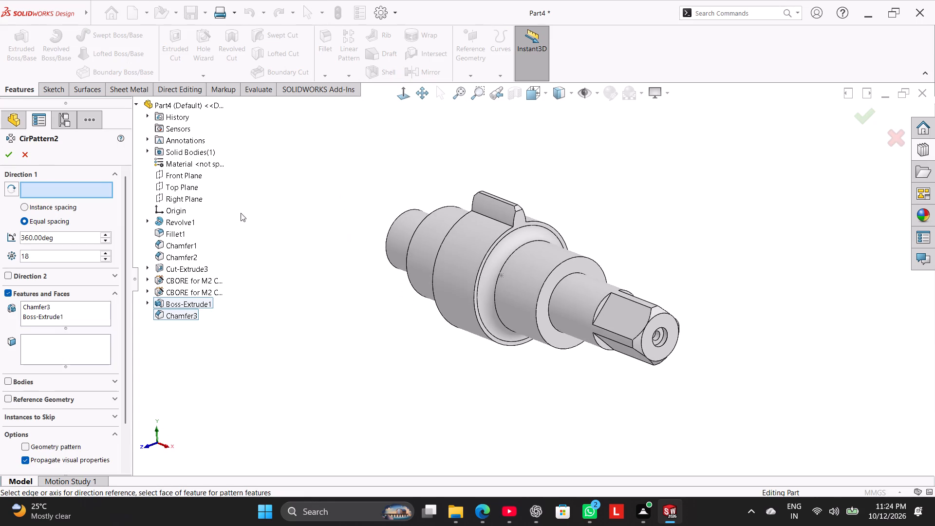
click(530, 282)
middle_drag(290, 263, 263, 225)
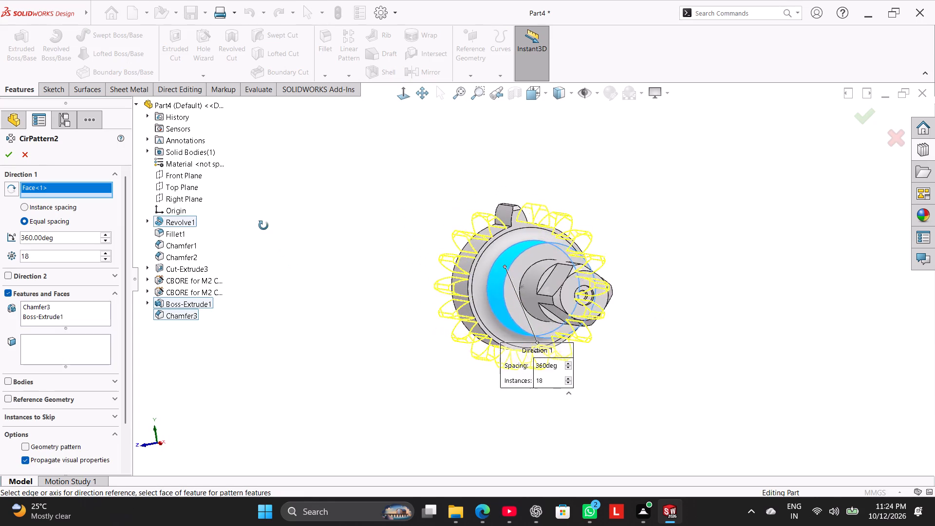
middle_drag(263, 225, 248, 213)
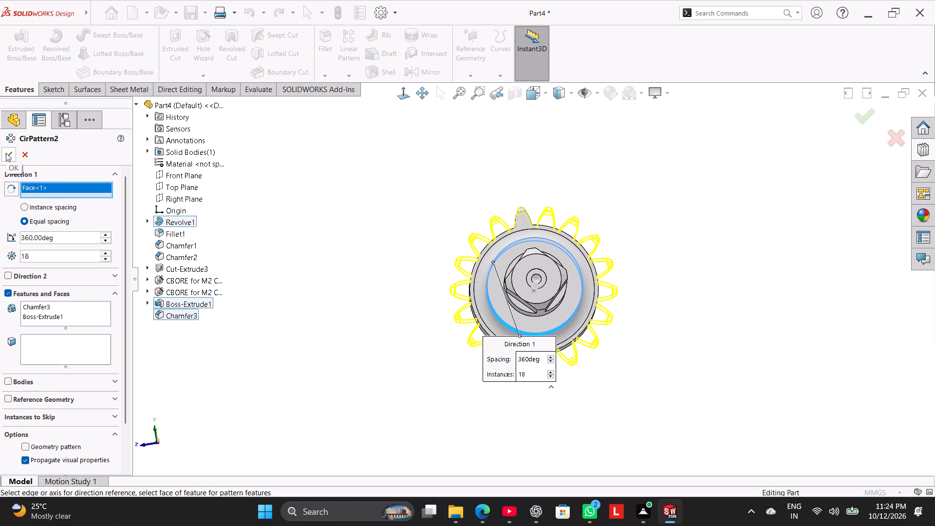
triple_click(50, 254)
key(BackSpace)
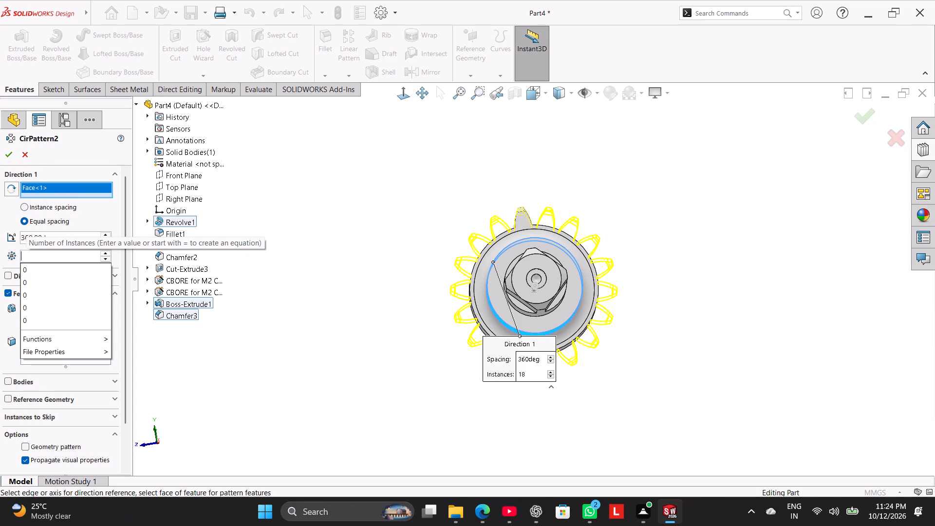
click(275, 172)
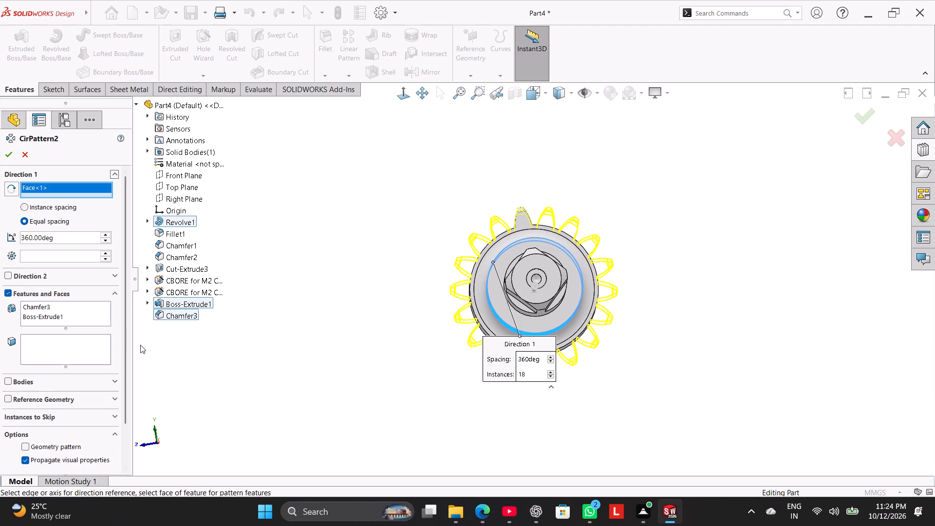
drag(126, 318, 129, 380)
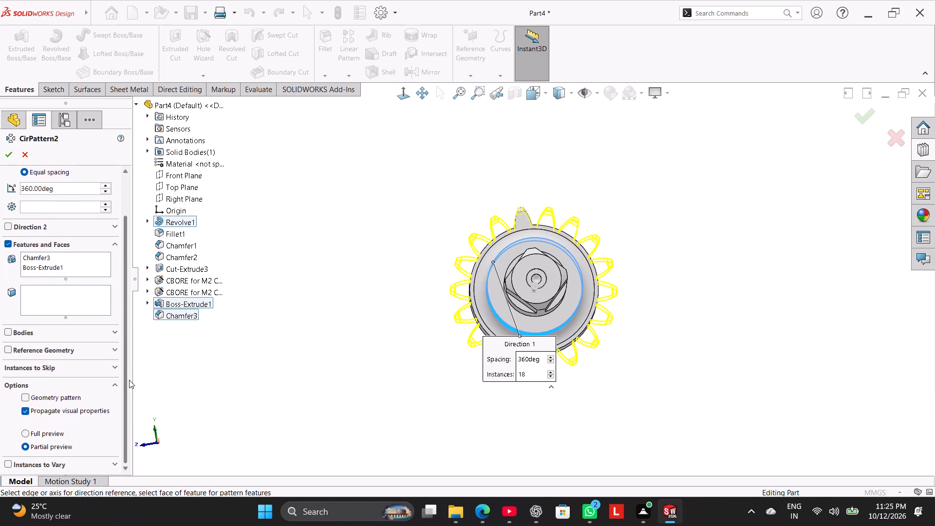
drag(129, 380, 143, 286)
click(30, 250)
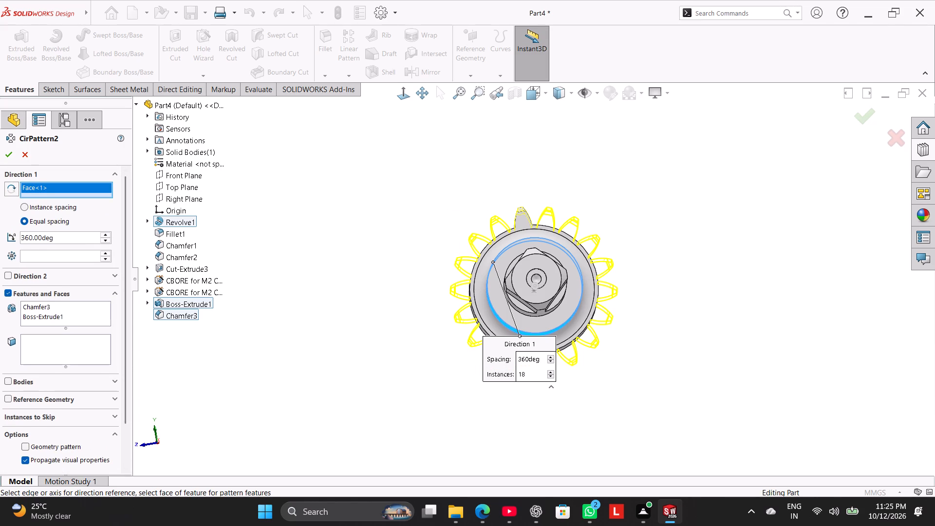
double_click(35, 255)
text(18)
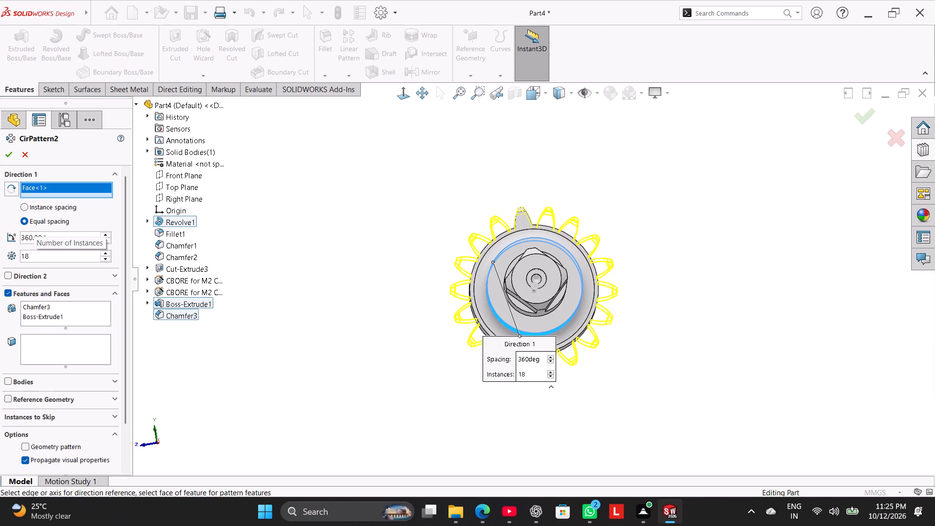
key(Return)
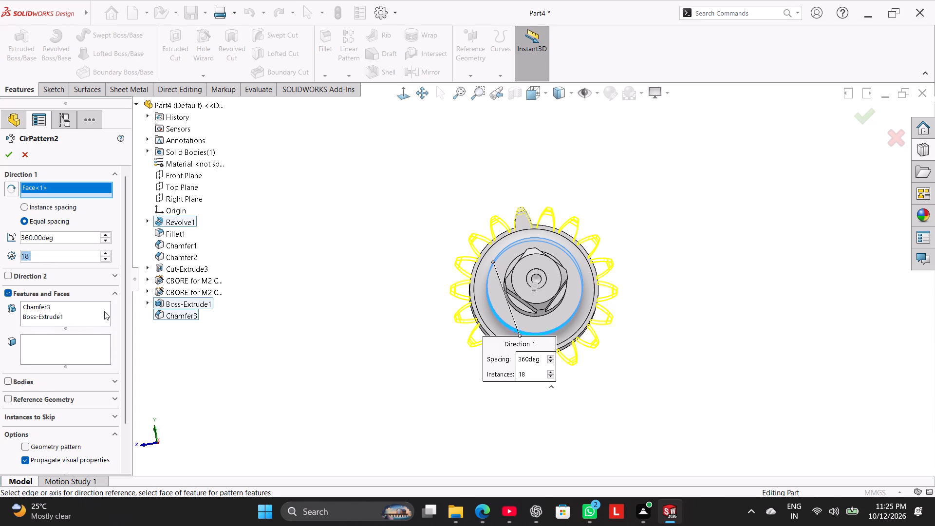
drag(123, 313, 119, 389)
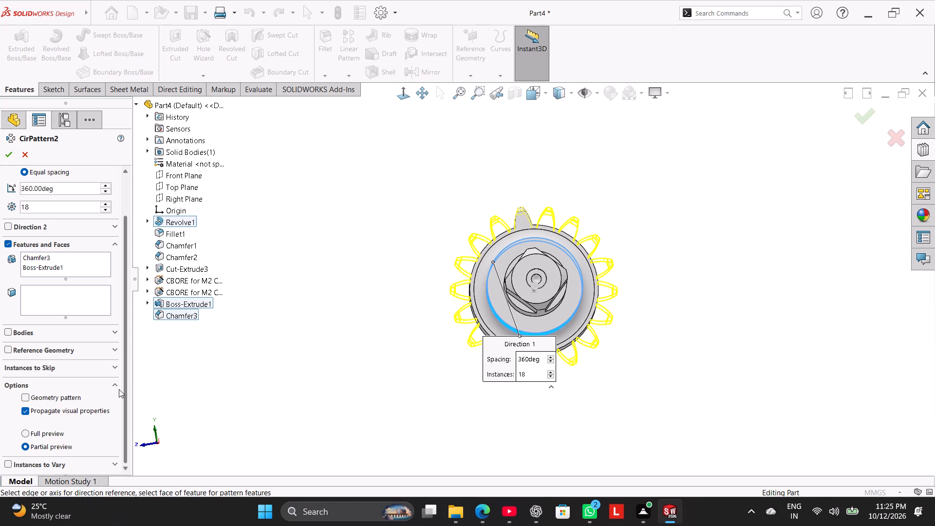
drag(119, 389, 135, 312)
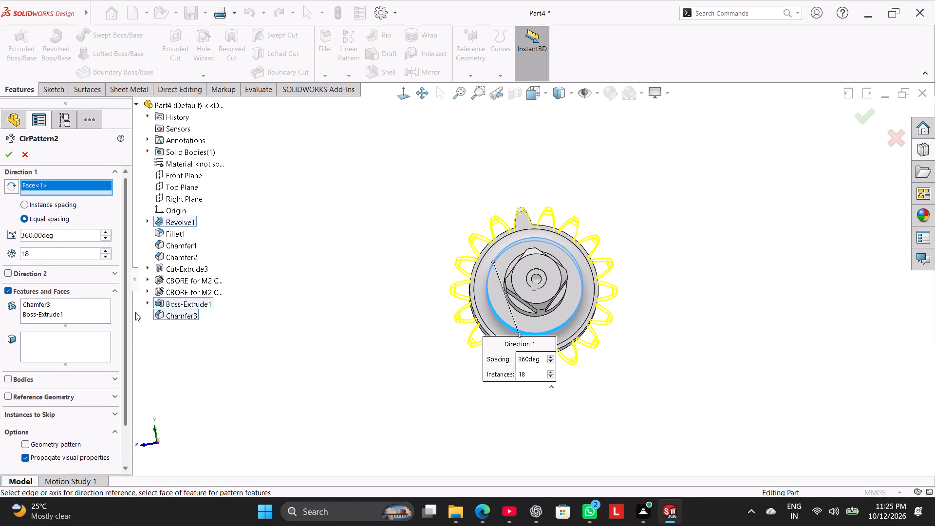
drag(135, 312, 141, 284)
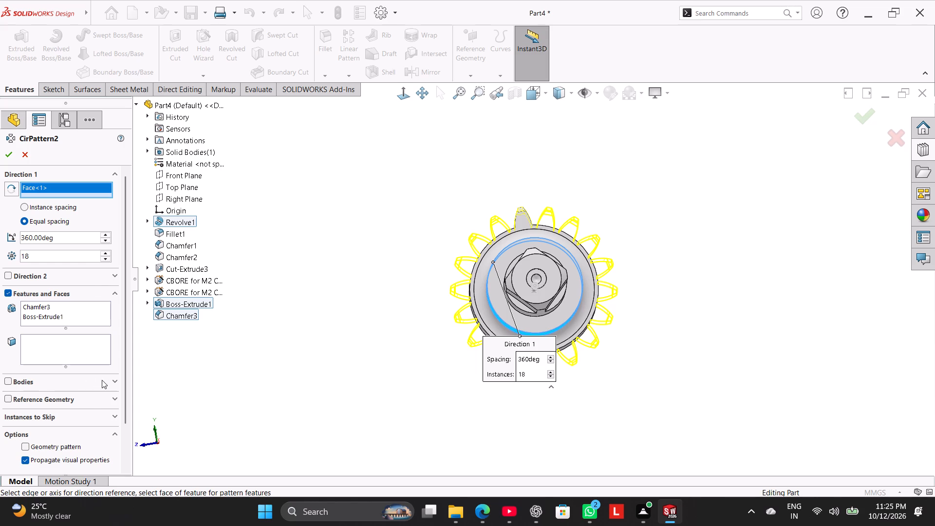
click(111, 416)
click(112, 416)
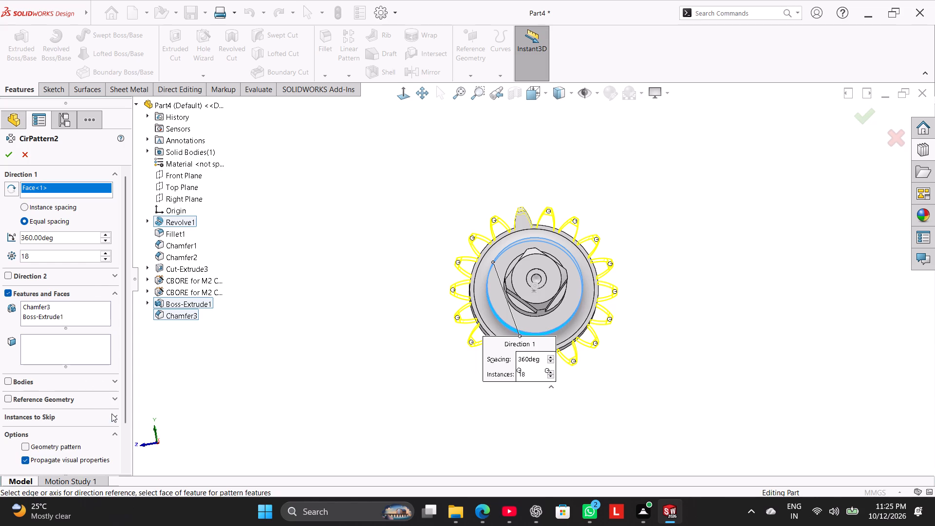
drag(128, 388, 130, 436)
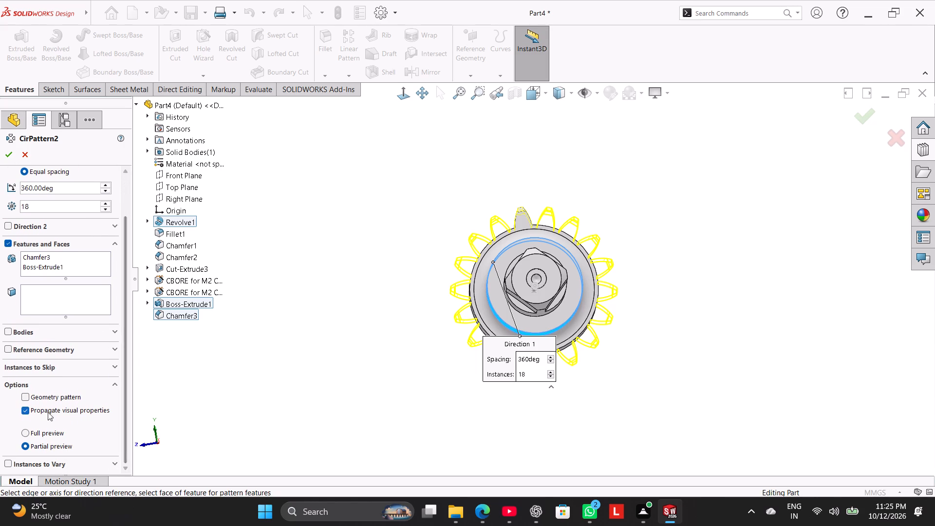
click(24, 411)
click(24, 411)
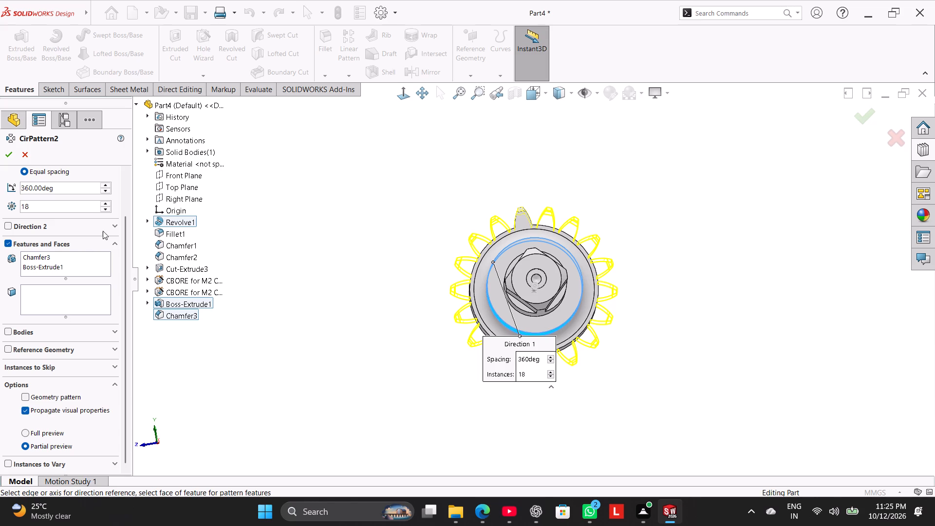
drag(121, 215, 127, 182)
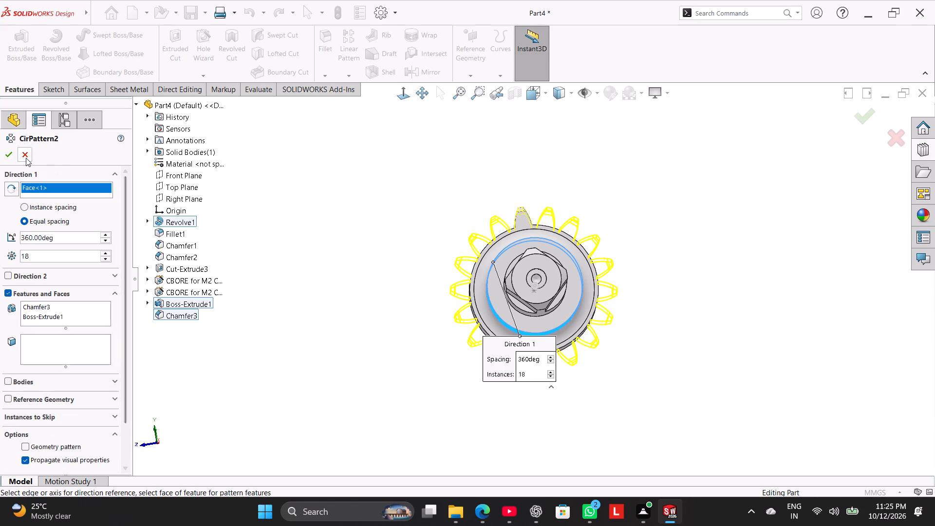
click(9, 157)
Save the finished gear shaft as a SOLIDWORKS part in the Worked folder, pasting its file name.
click(250, 254)
middle_drag(302, 285, 321, 313)
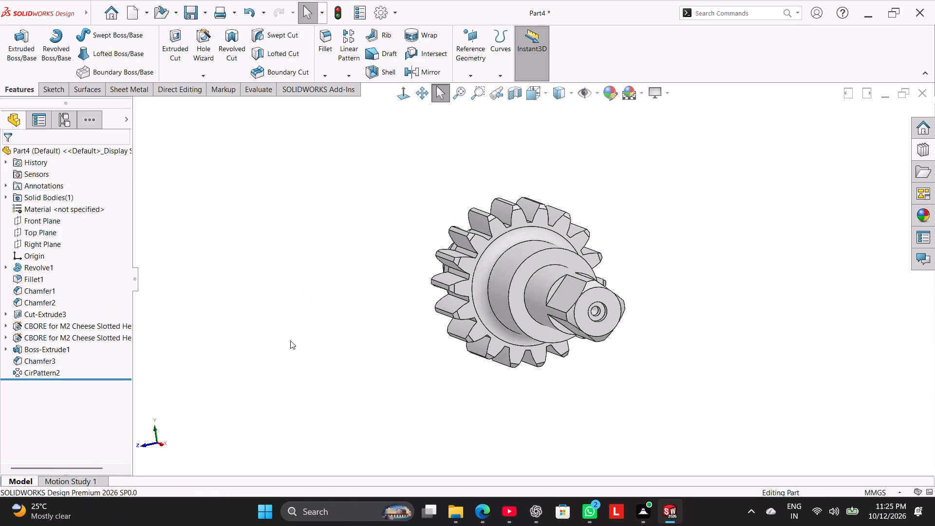
right_drag(281, 345, 378, 259)
click(237, 287)
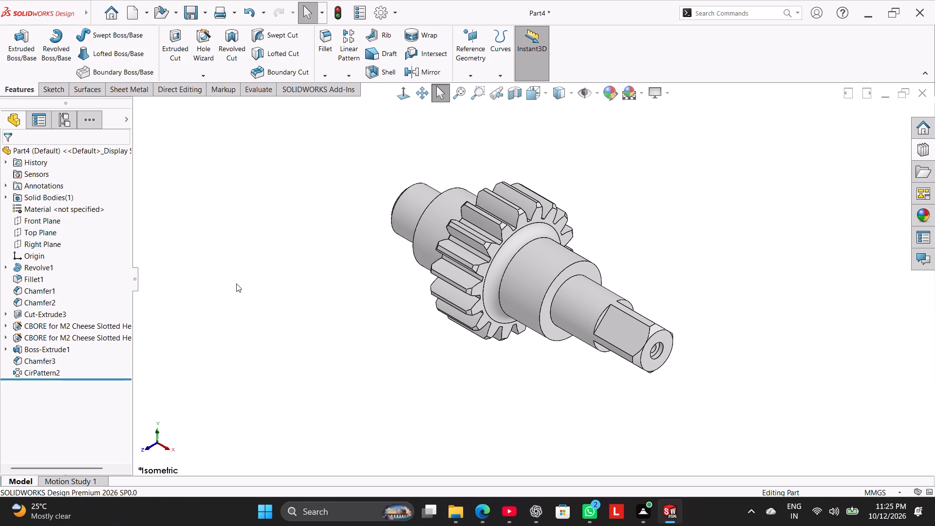
middle_drag(257, 301, 297, 343)
right_drag(296, 340, 393, 250)
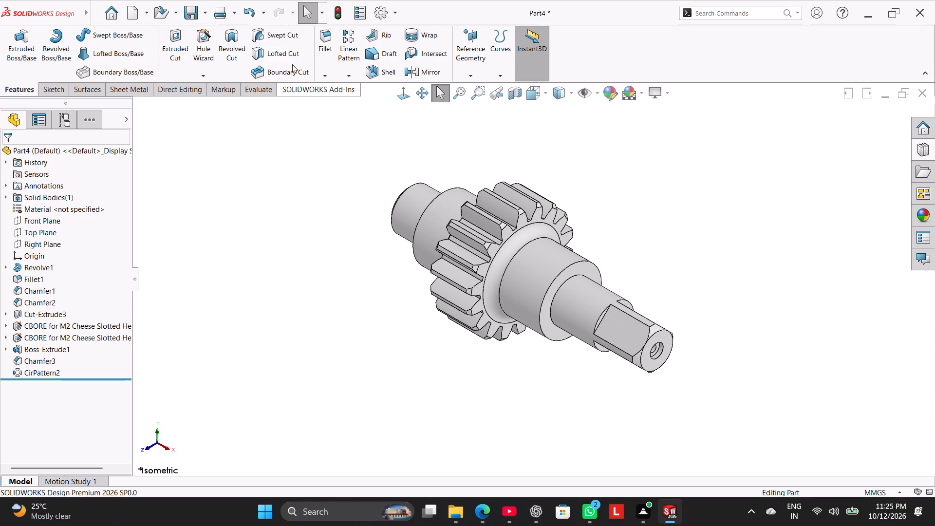
click(190, 6)
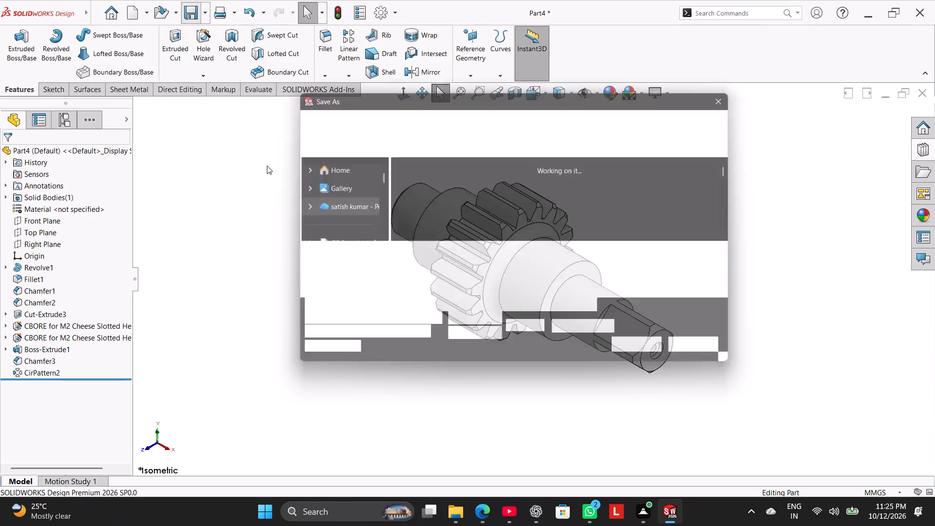
key(ctrl+v)
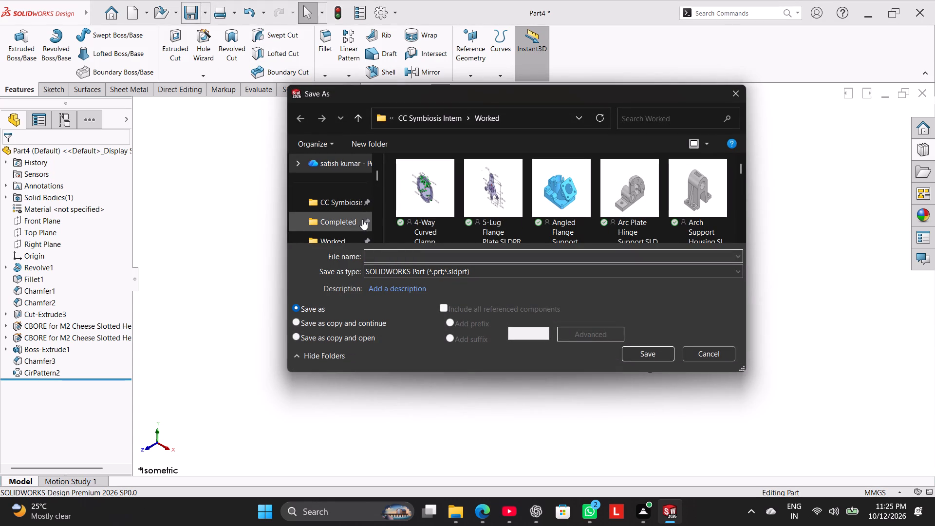
key(ctrl+v)
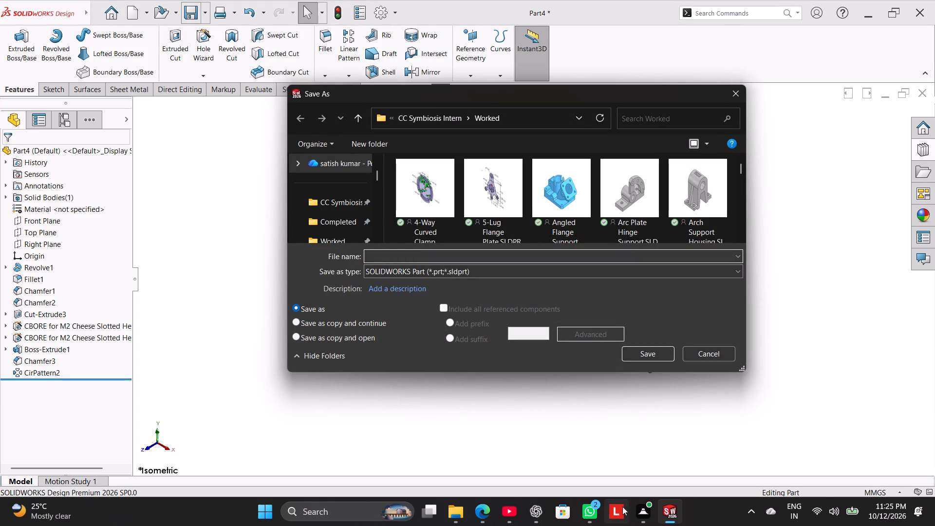
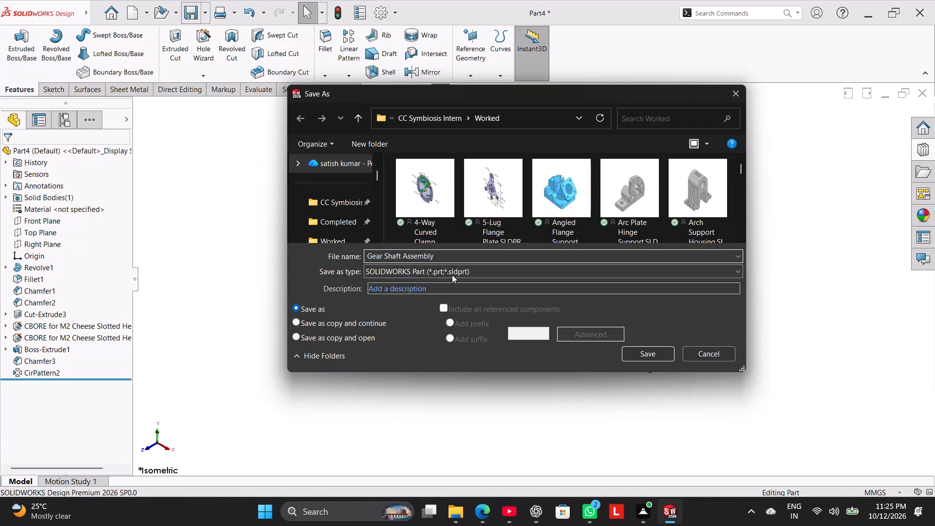
Complete saving the part as Gear Shaft Assembly in SOLIDWORKS Part format in the Worked folder.
click(636, 354)
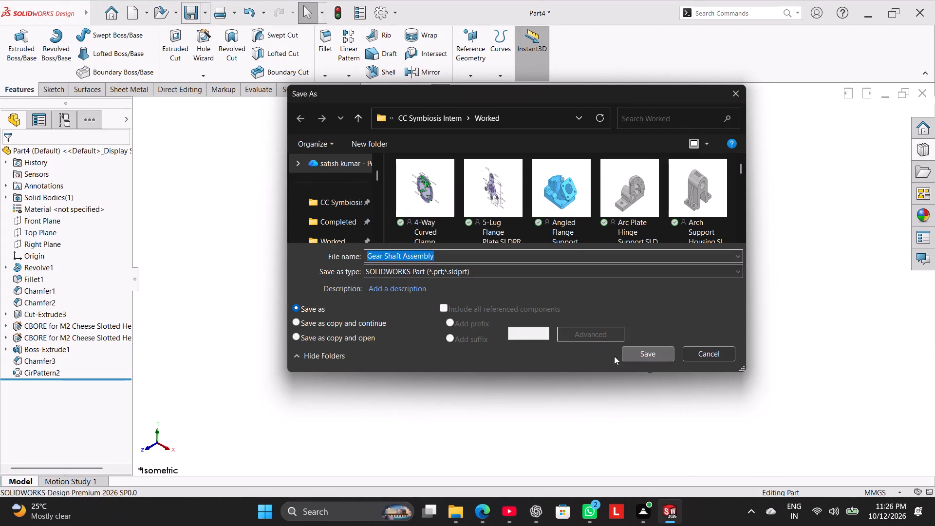
Save a PDF copy of the gear shaft in the Worked folder as Gear Shaft Assembly.pdf.
click(207, 16)
click(218, 43)
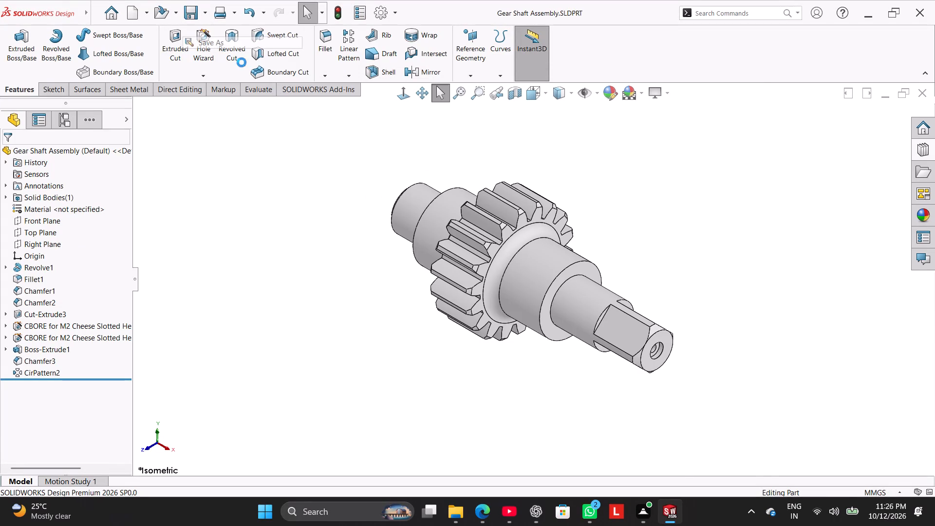
click(452, 273)
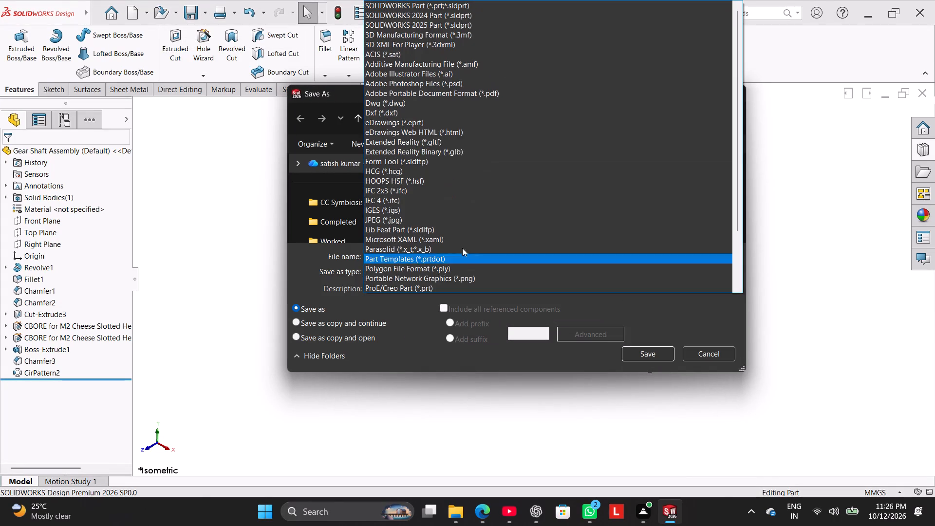
click(492, 94)
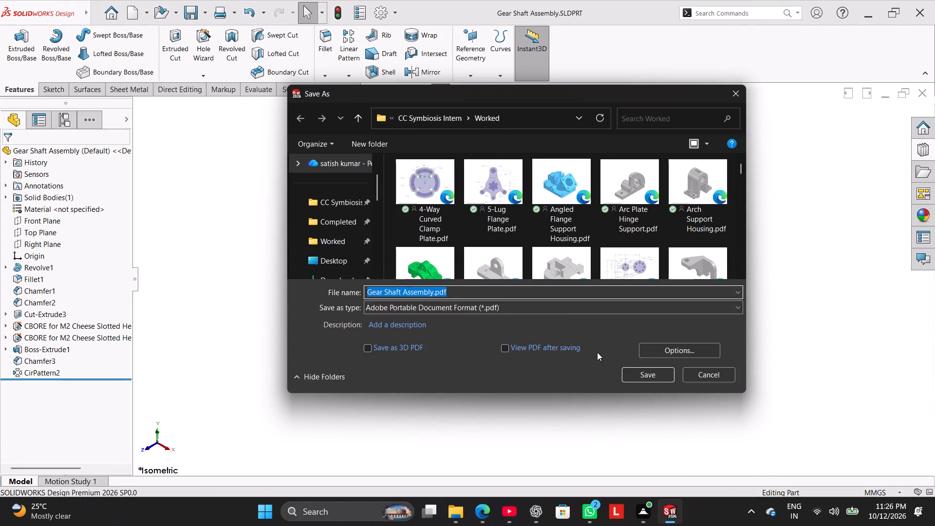
click(634, 373)
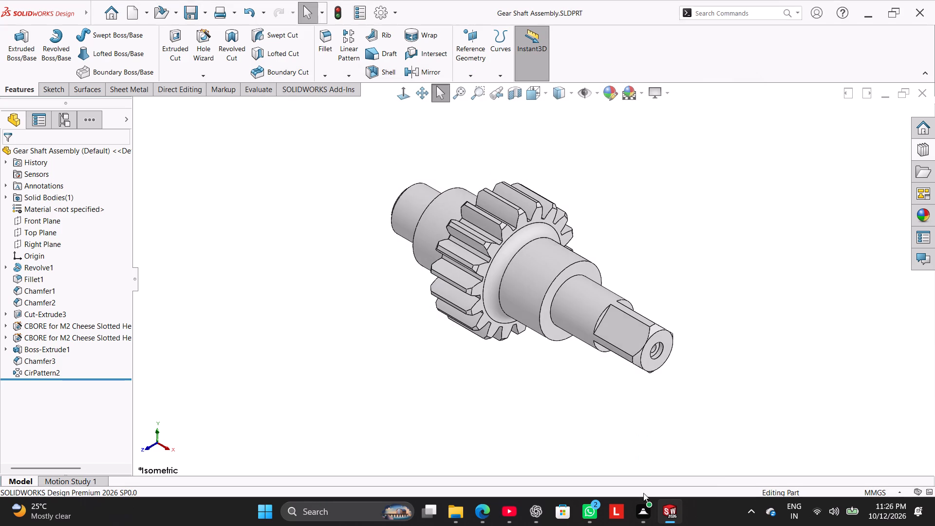